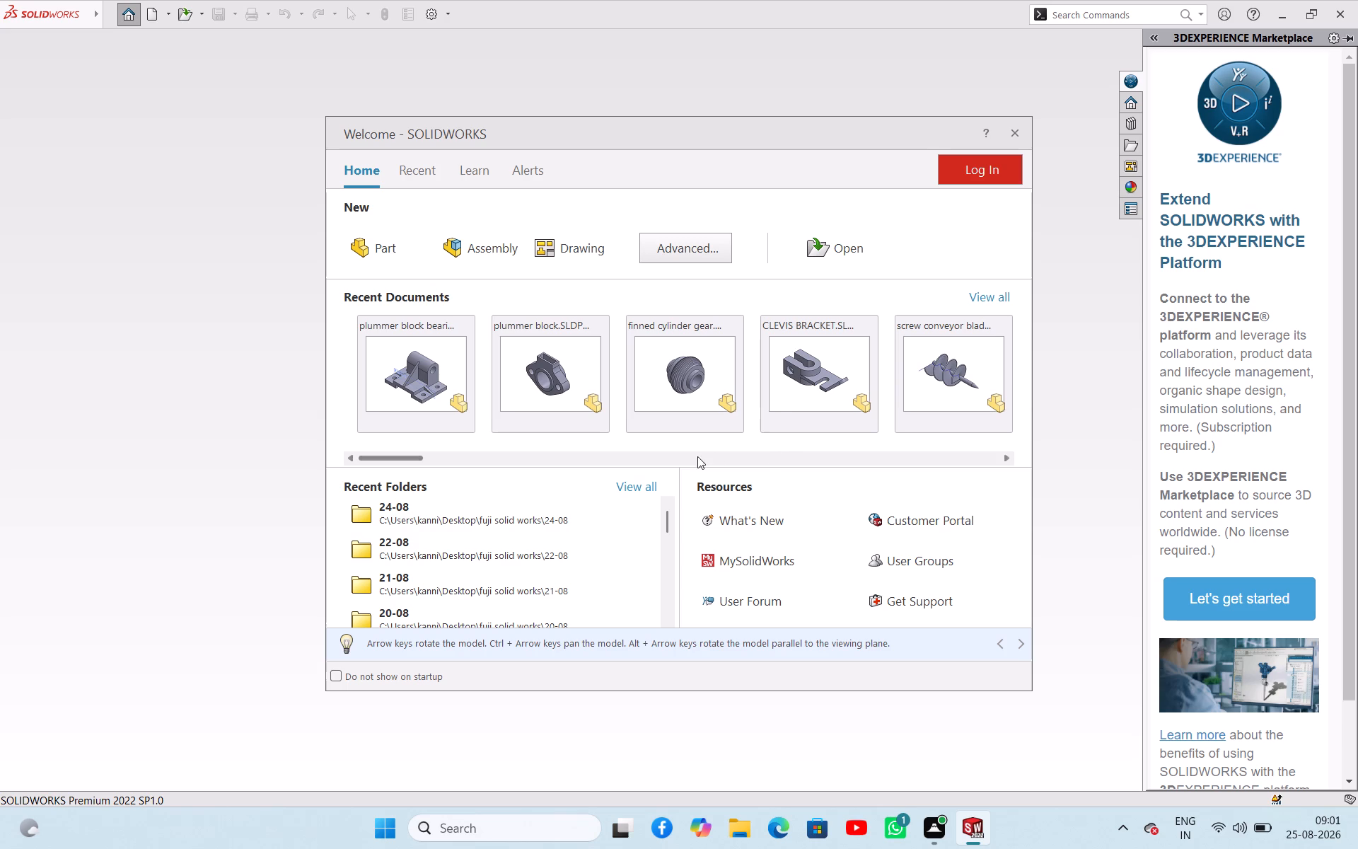
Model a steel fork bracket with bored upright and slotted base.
Create a new part document.
{"action": "left_click", "coordinate": [359, 239]}
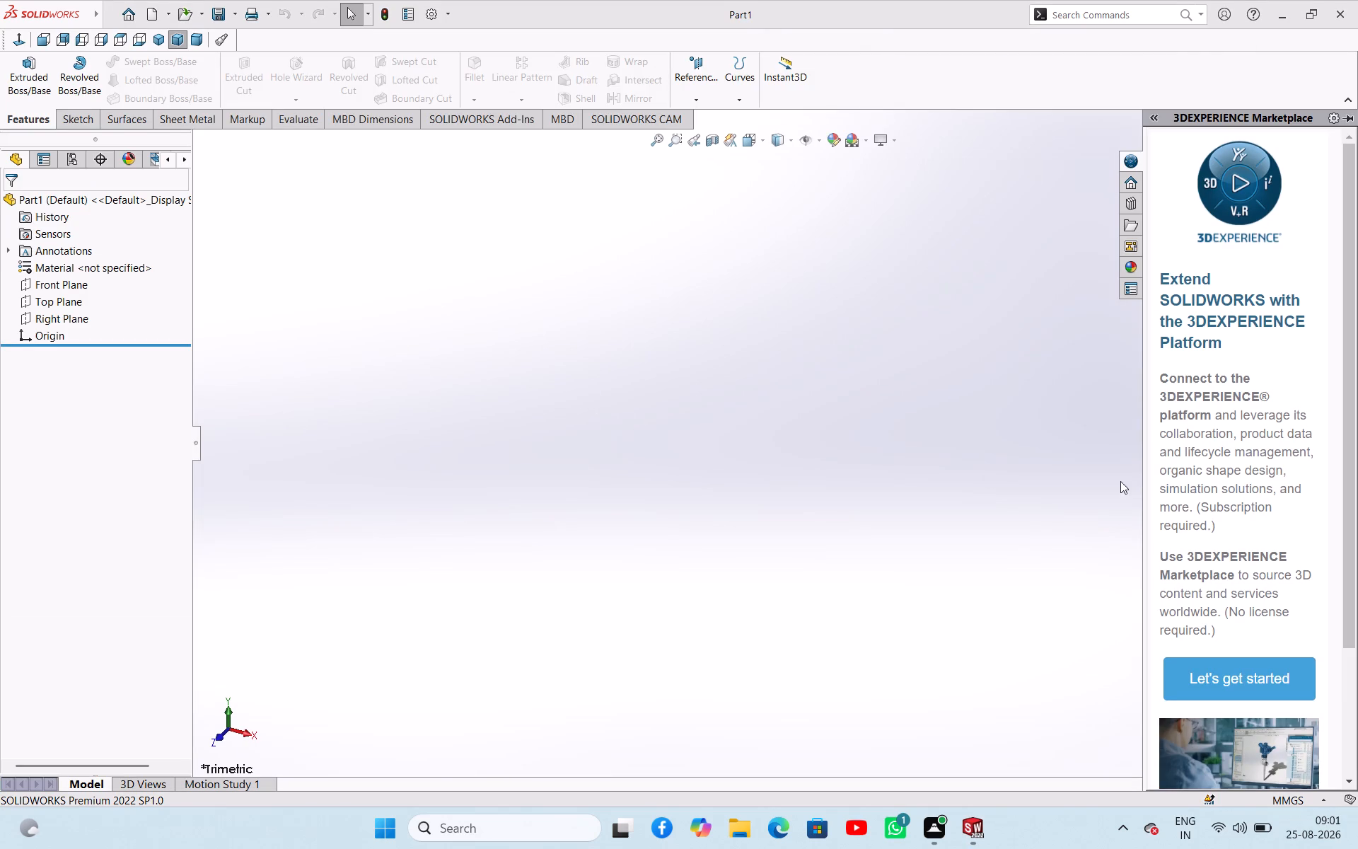
Collapse the 3DEXPERIENCE Marketplace task pane to enlarge the modelling area.
{"action": "left_click_drag", "start_coordinate": [1144, 489], "coordinate": [1168, 493]}
{"action": "left_click_drag", "start_coordinate": [1168, 493], "coordinate": [1357, 529]}
{"action": "left_click", "coordinate": [730, 446]}
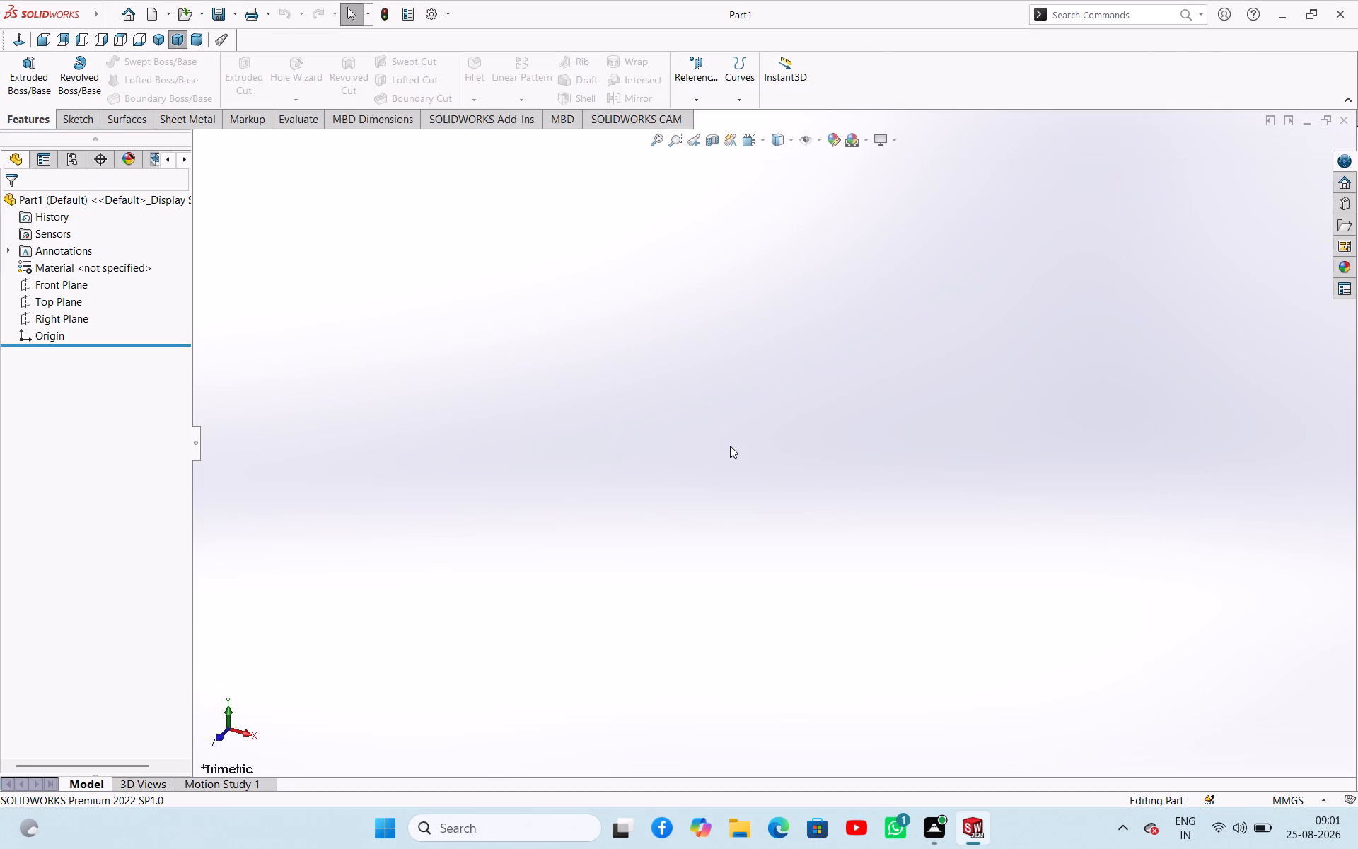
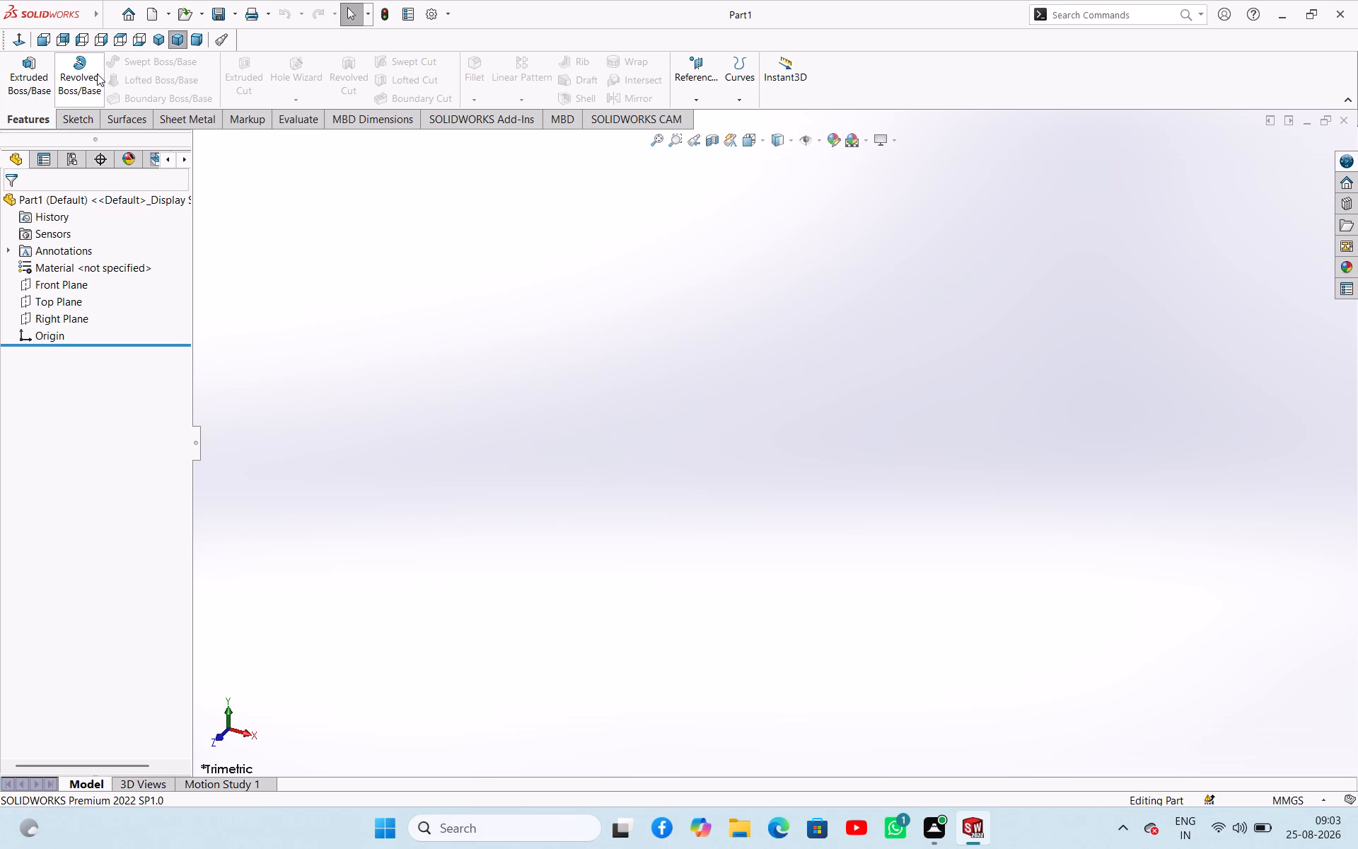
Sketch a horizontal construction midpoint line centred on the origin on the Front Plane.
{"action": "left_click", "coordinate": [74, 117]}
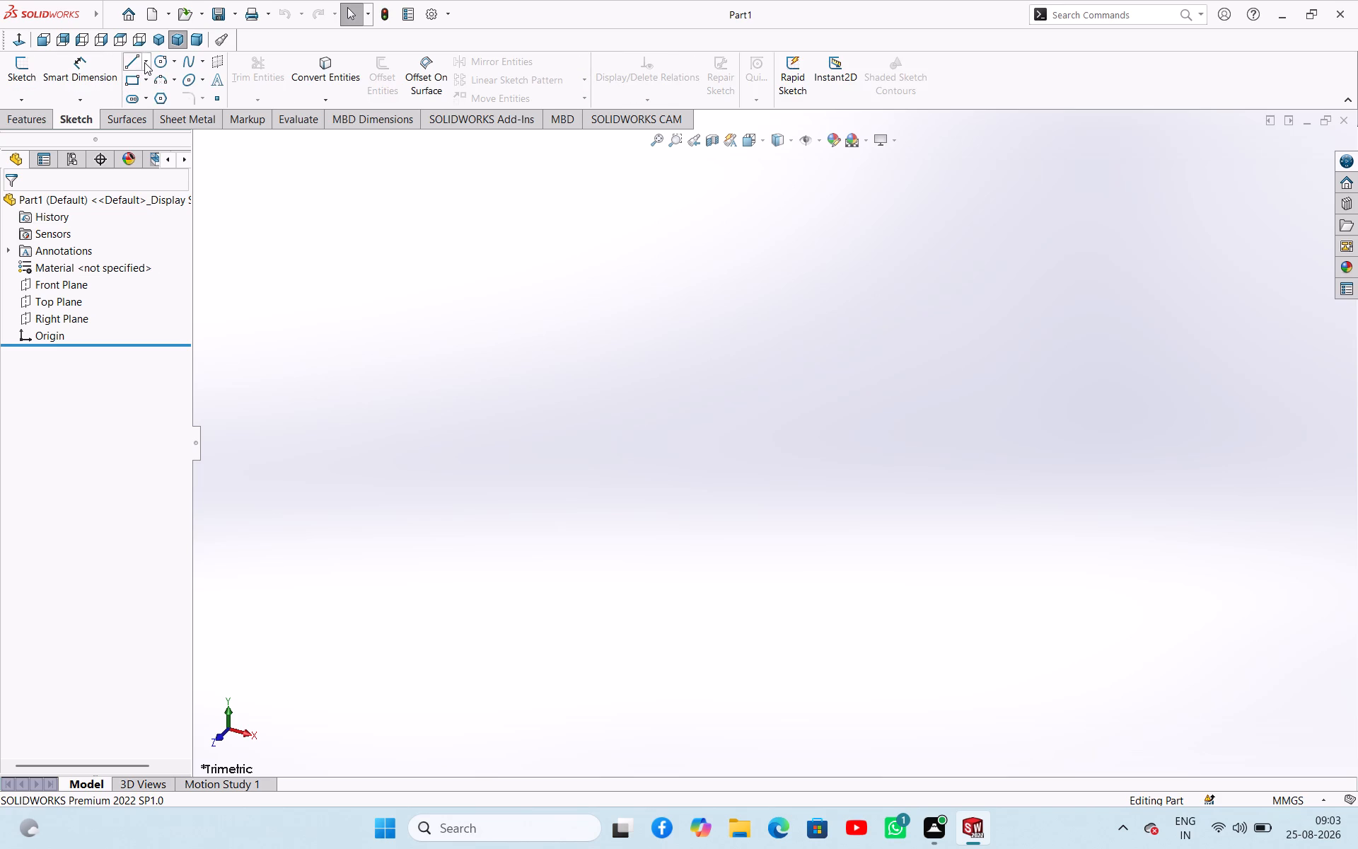
{"action": "left_click", "coordinate": [144, 62]}
{"action": "left_click", "coordinate": [146, 92]}
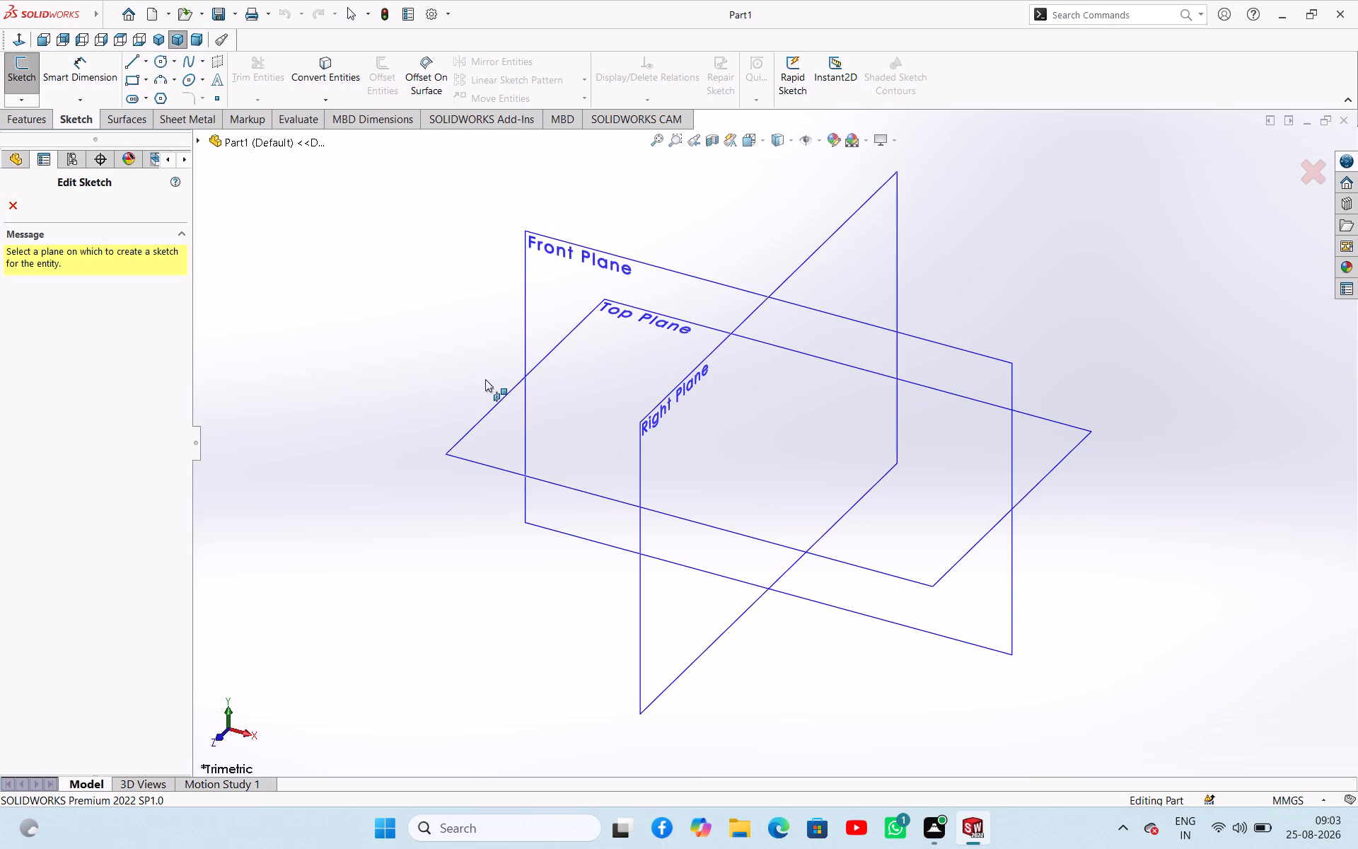
{"action": "left_click", "coordinate": [525, 328]}
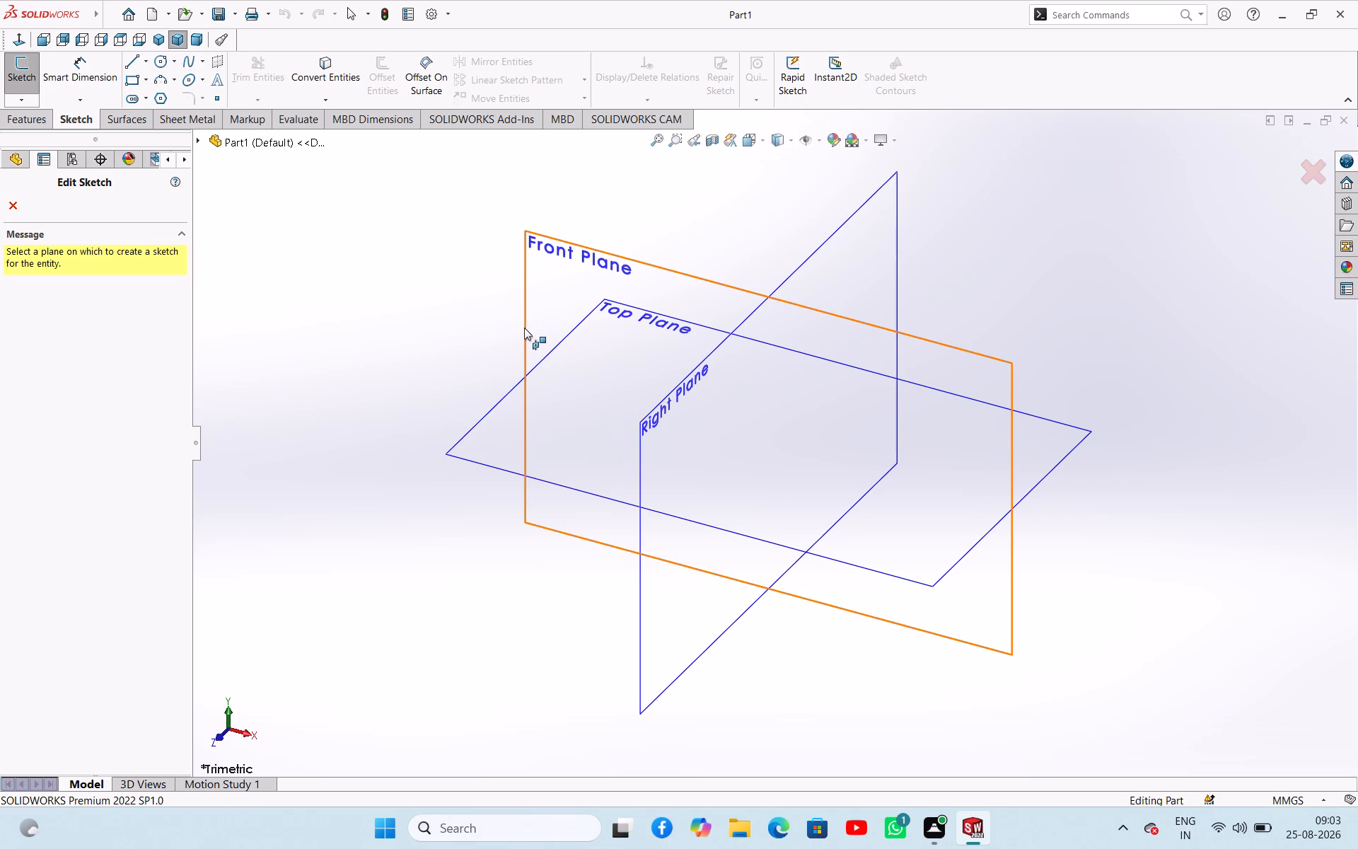
{"action": "left_click", "coordinate": [35, 429]}
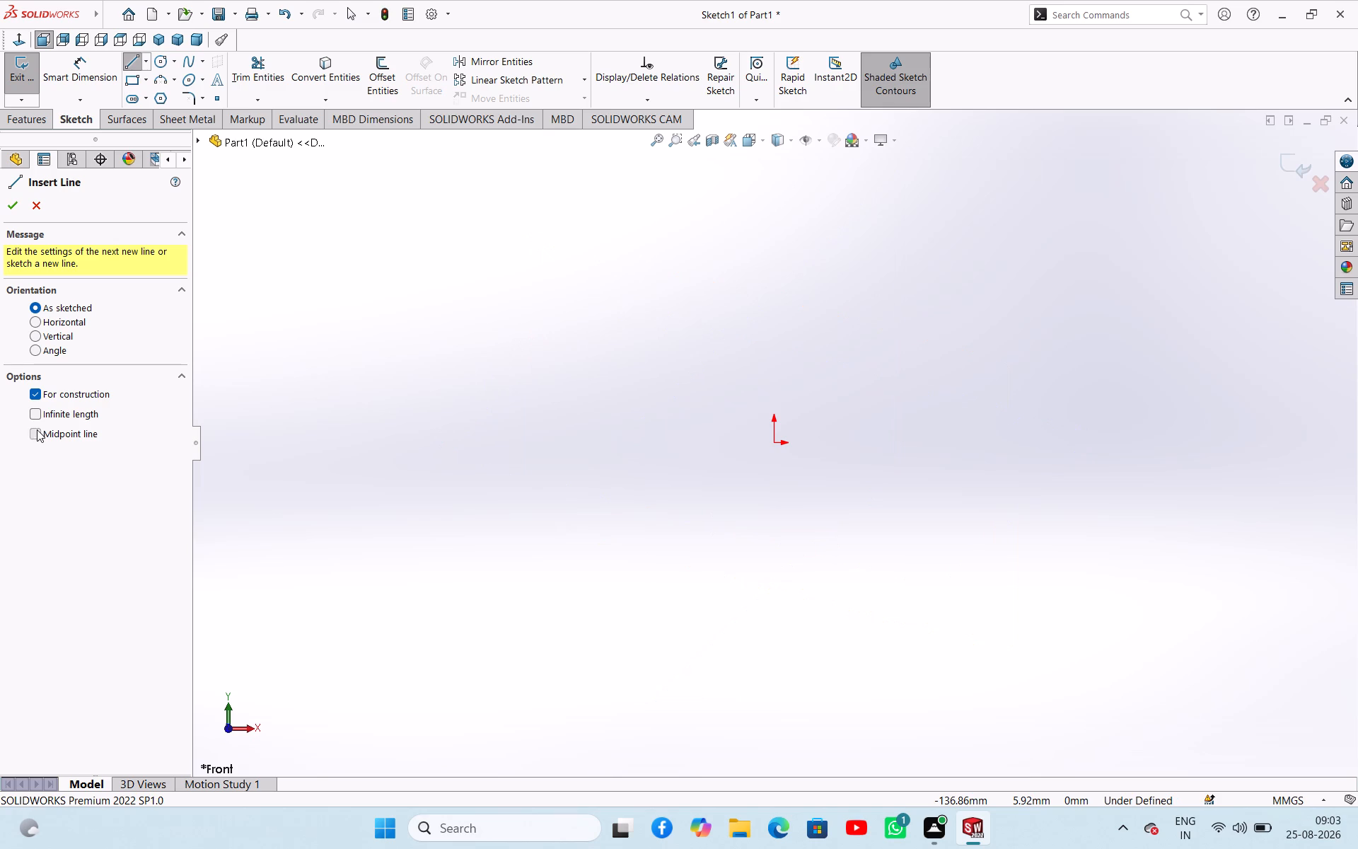
{"action": "left_click", "coordinate": [774, 444]}
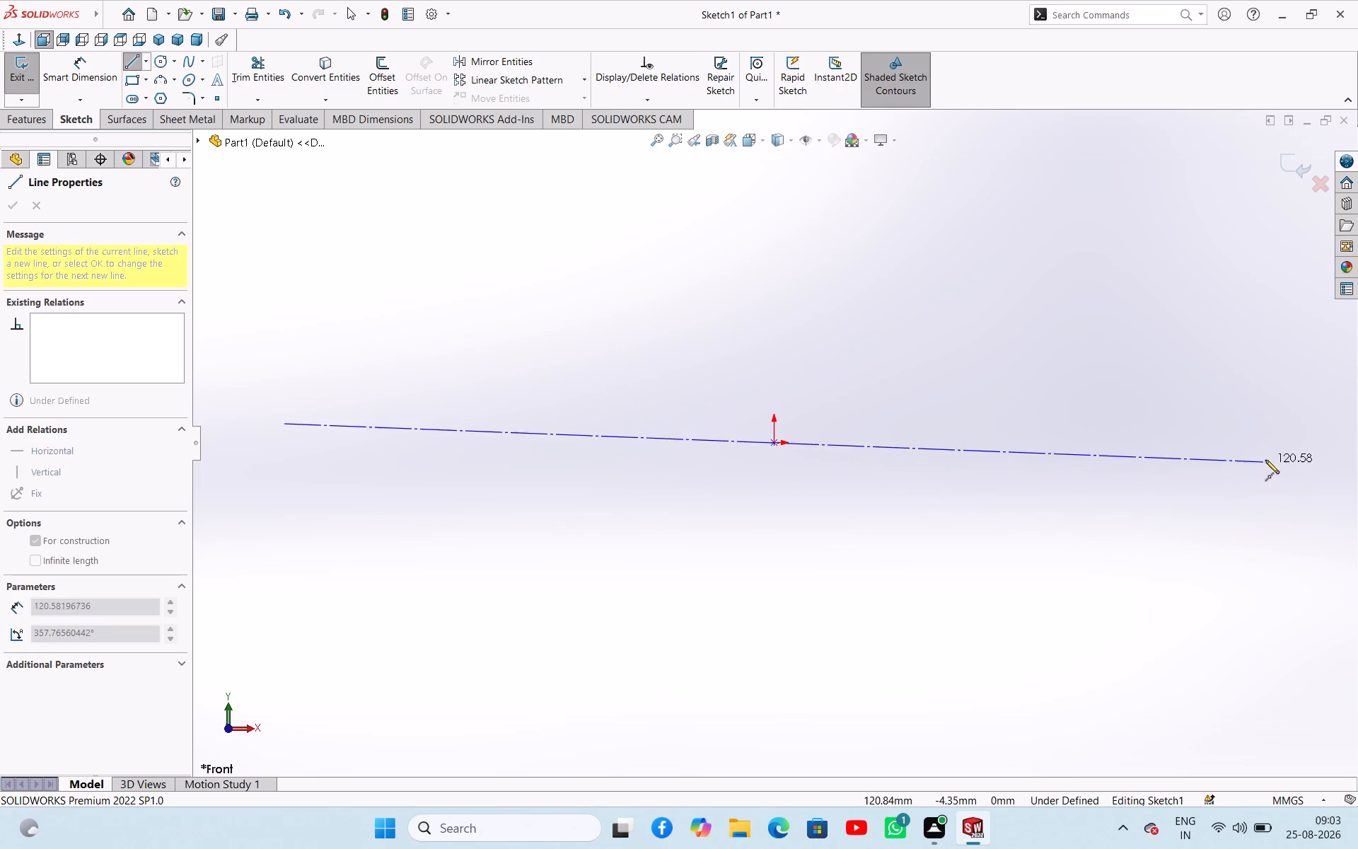
{"action": "left_click", "coordinate": [1284, 440]}
{"action": "right_click", "coordinate": [1093, 549]}
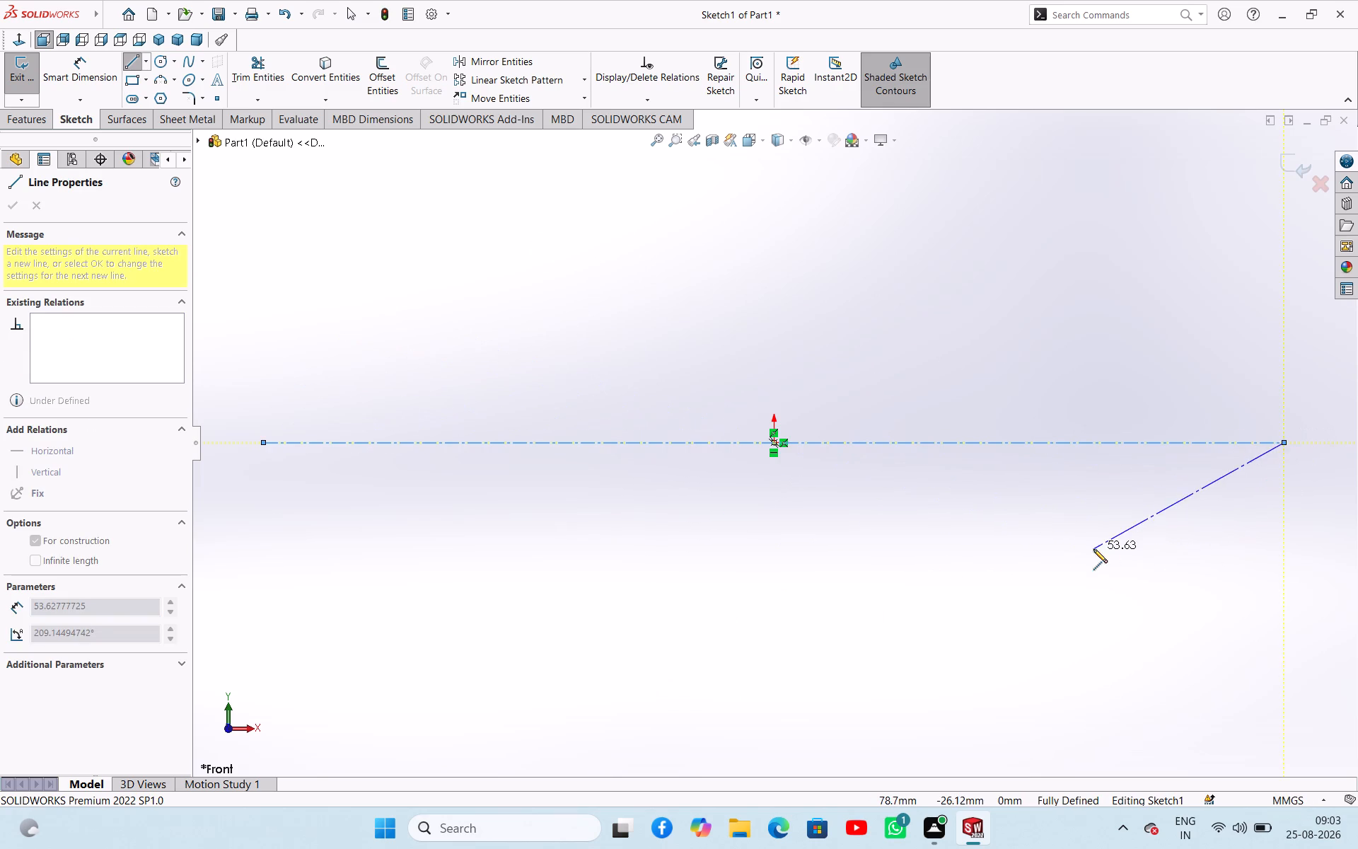
{"action": "left_click", "coordinate": [1125, 567]}
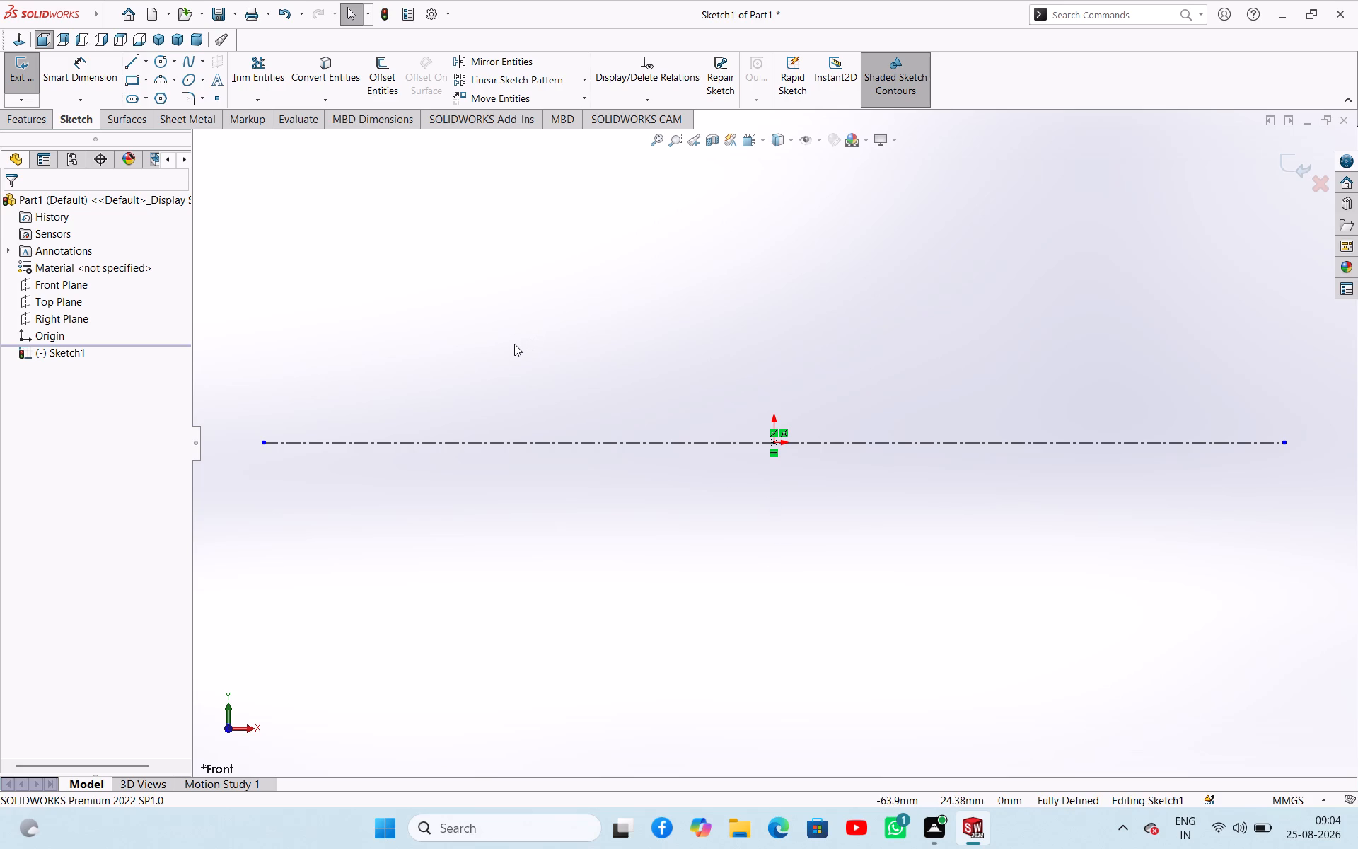
Sketch a corner rectangle about 60 mm wide and 57 mm high, starting at the origin and rising above the centreline.
{"action": "left_click", "coordinate": [134, 79]}
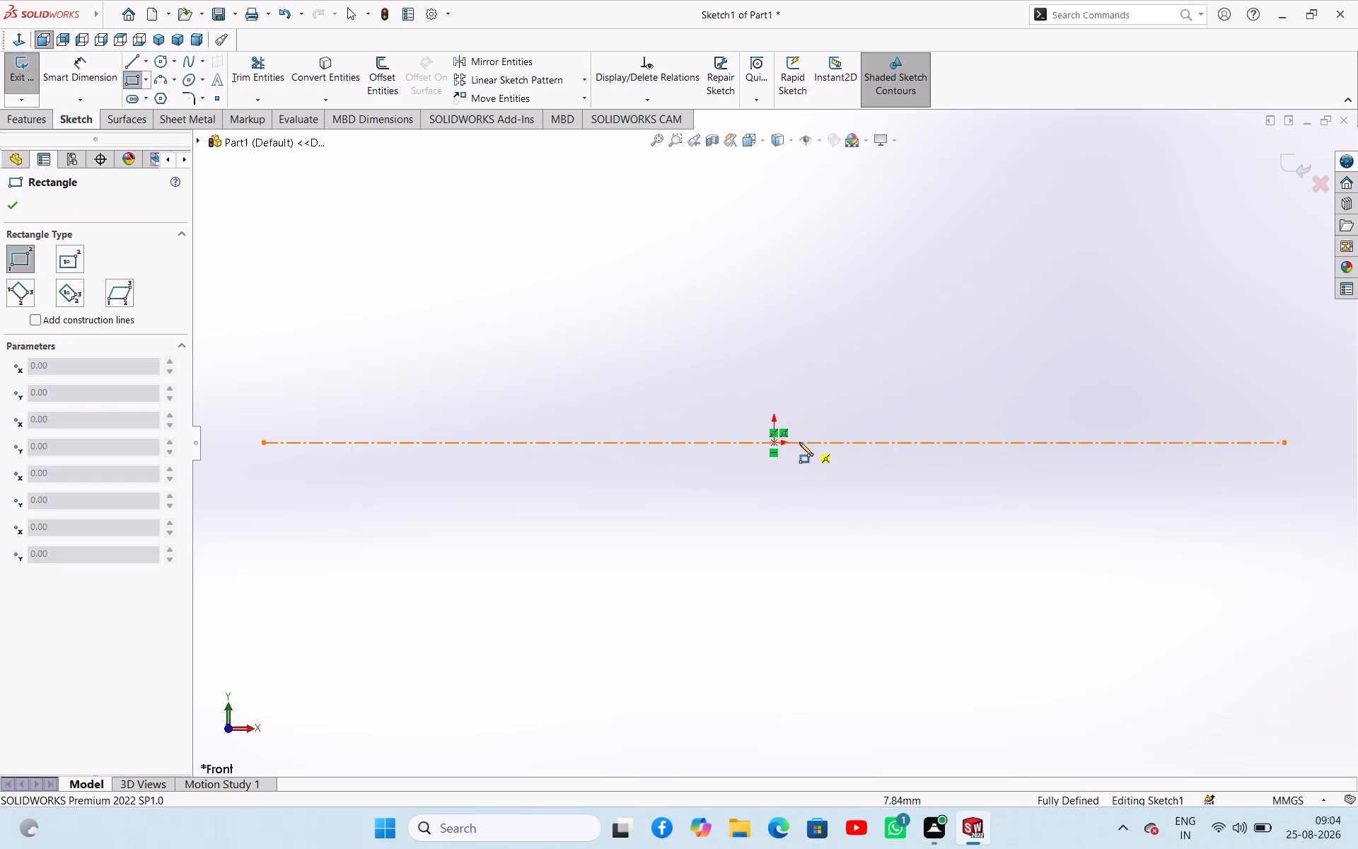
{"action": "left_click", "coordinate": [774, 444]}
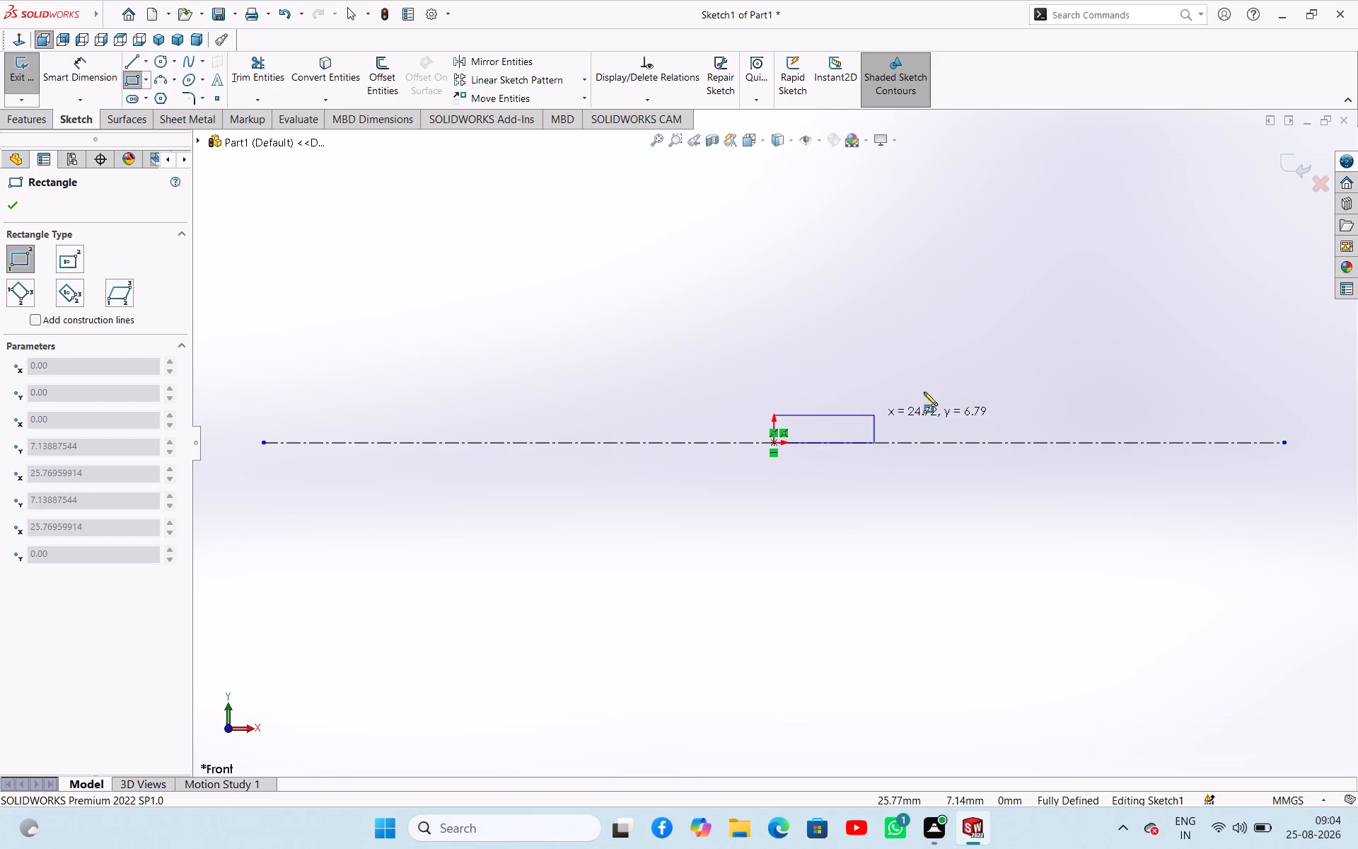
{"action": "left_click", "coordinate": [1023, 209]}
{"action": "right_click", "coordinate": [649, 318]}
{"action": "left_click", "coordinate": [666, 327]}
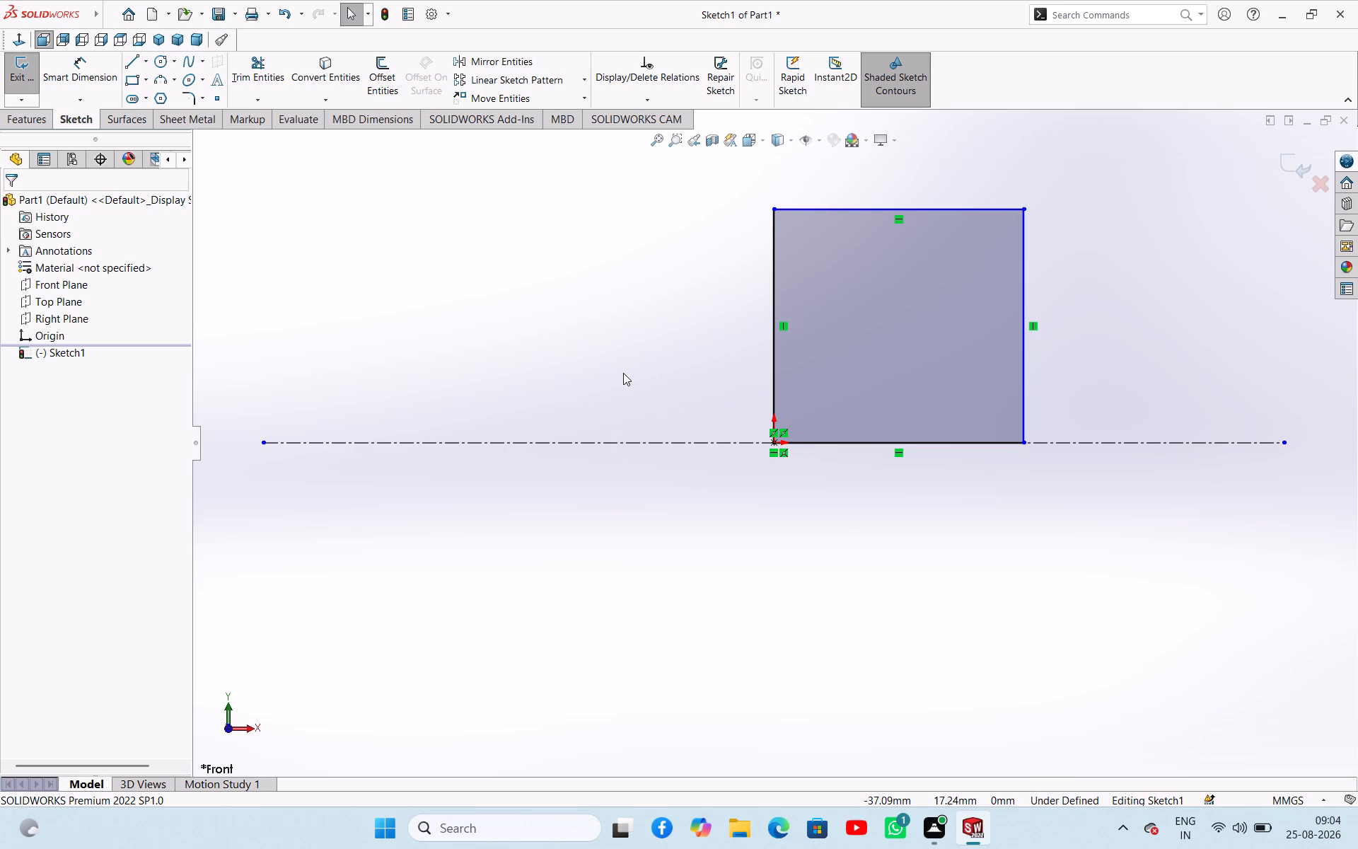
Dimension the rectangle 90 mm high and 72 mm wide and exit the sketch.
{"action": "right_click_drag", "start_coordinate": [559, 441], "coordinate": [551, 351]}
{"action": "left_click", "coordinate": [1025, 340]}
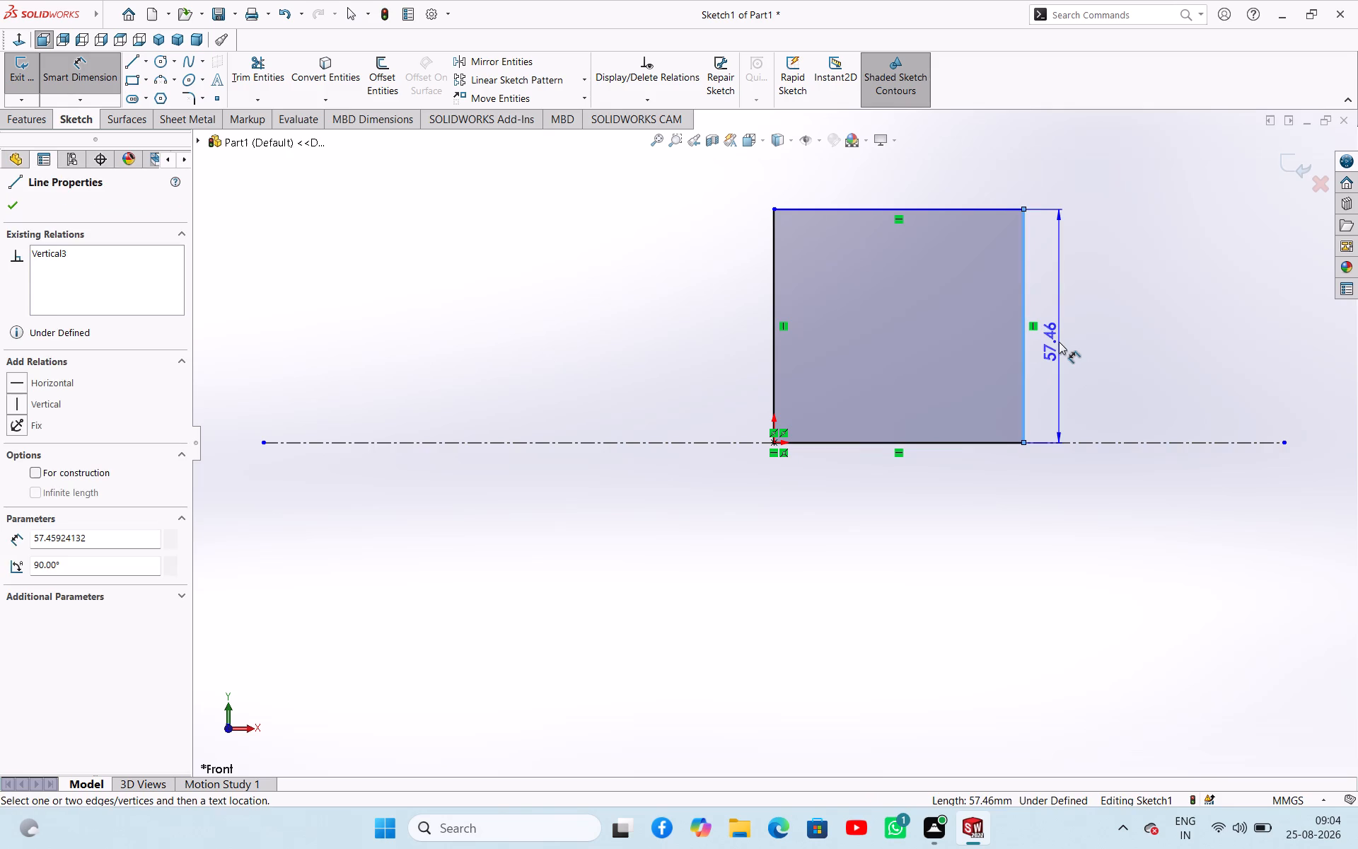
{"action": "left_click", "coordinate": [1059, 342]}
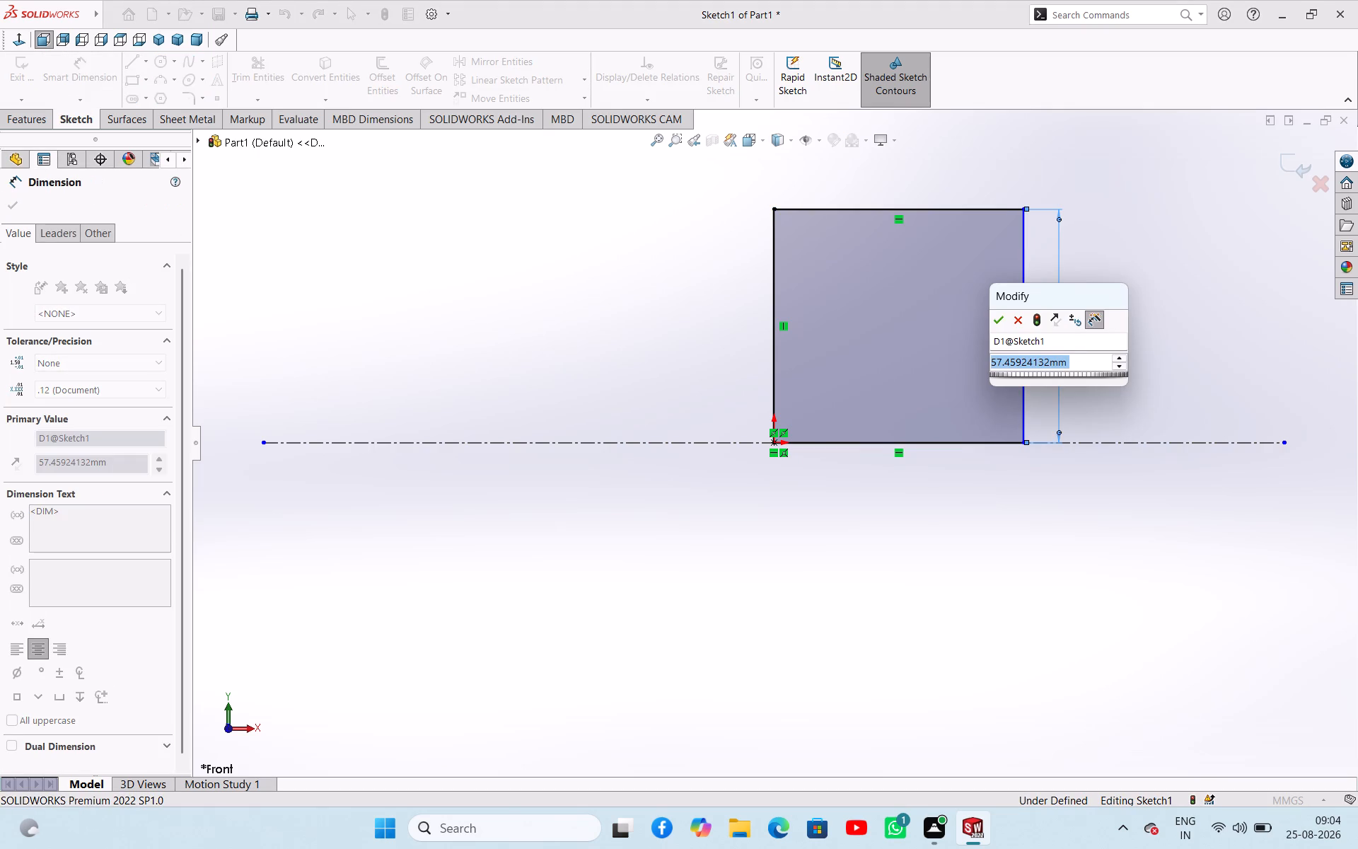
{"action": "type", "text": "90"}
{"action": "key", "text": "Return"}
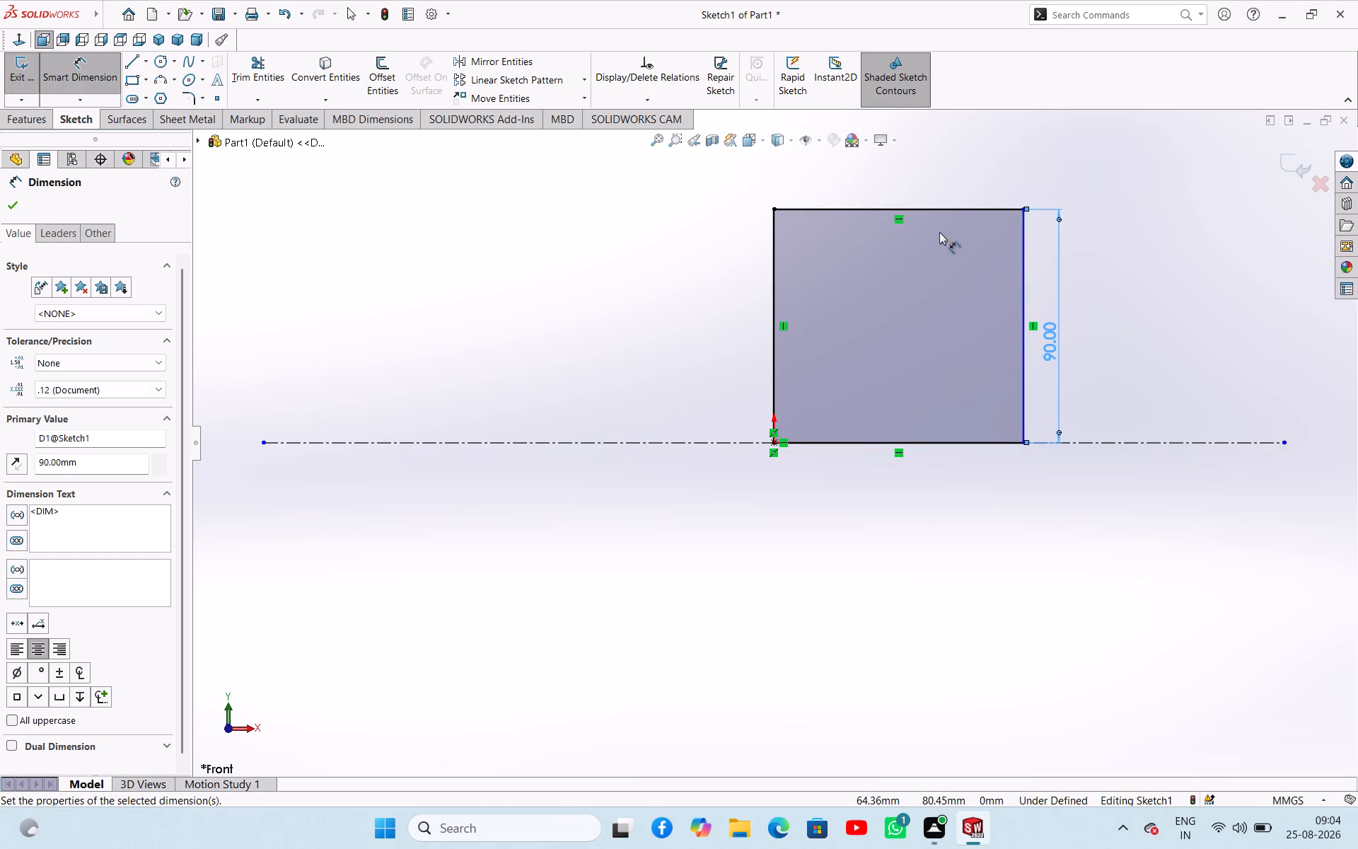
{"action": "left_click", "coordinate": [982, 207]}
{"action": "left_click", "coordinate": [971, 185]}
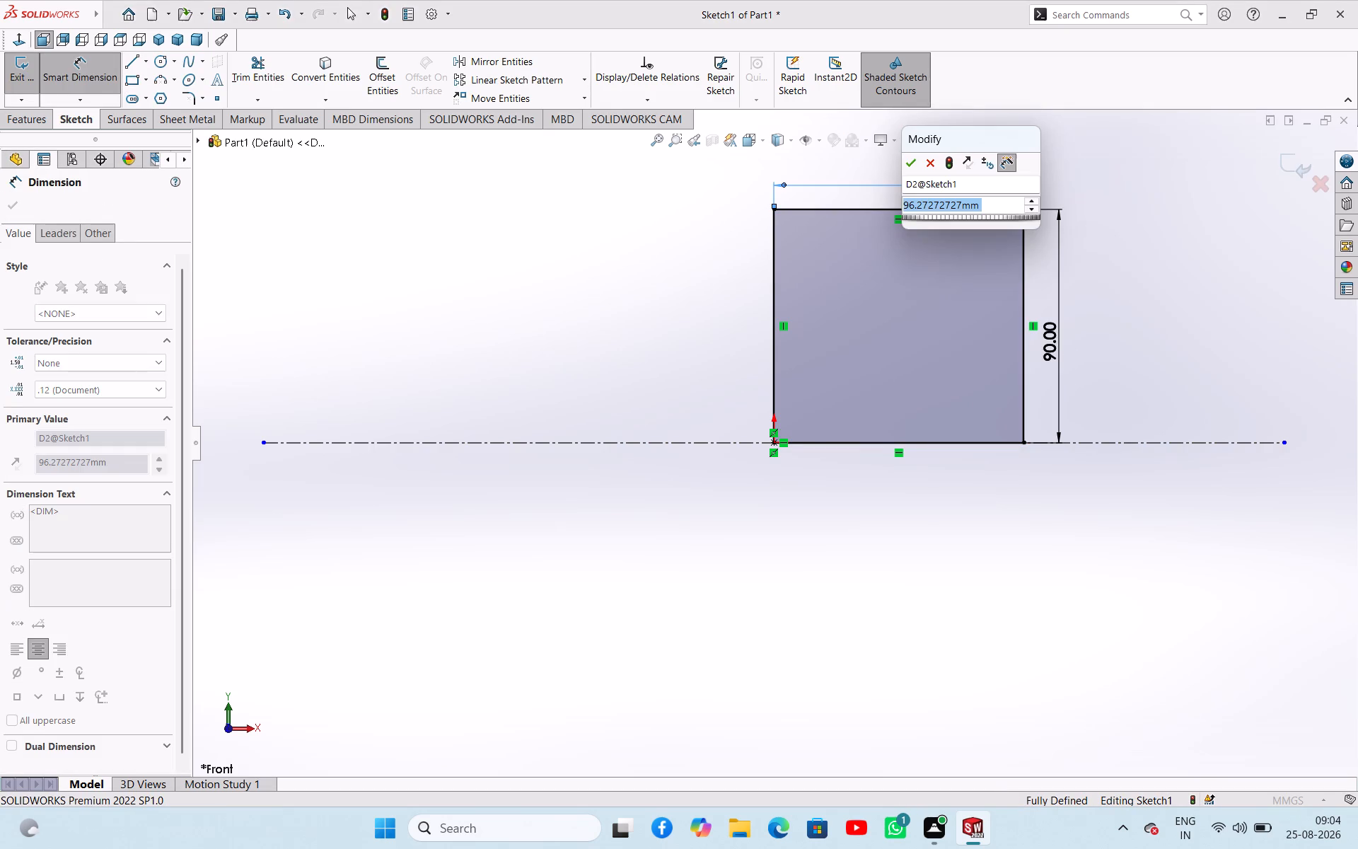
{"action": "key", "text": "7"}
{"action": "key", "text": "2"}
{"action": "key", "text": "Return"}
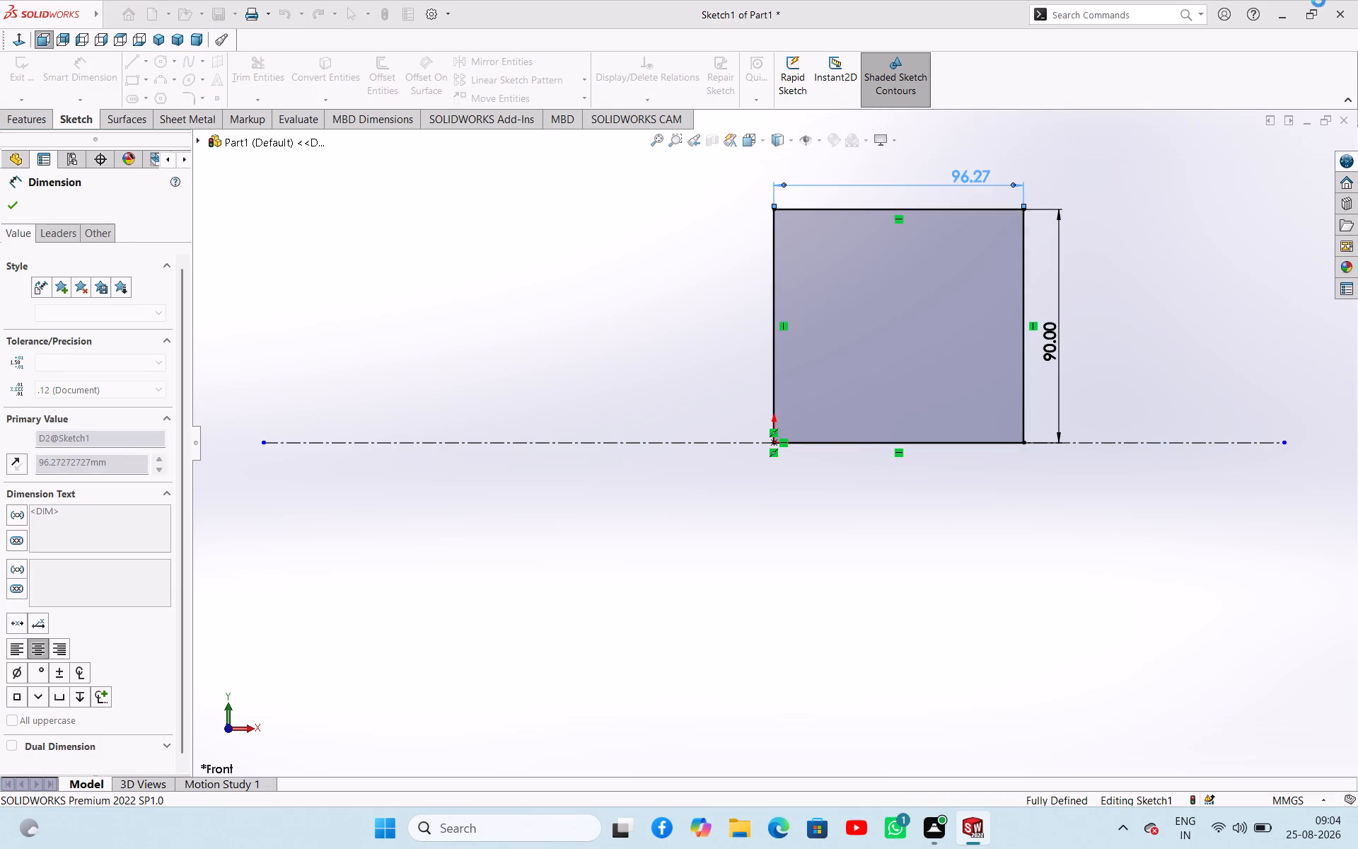
{"action": "left_click", "coordinate": [13, 207]}
{"action": "scroll", "coordinate": [682, 267], "scroll_direction": "up", "scroll_amount": 2}
{"action": "scroll", "coordinate": [1019, 306], "scroll_direction": "down", "scroll_amount": 1}
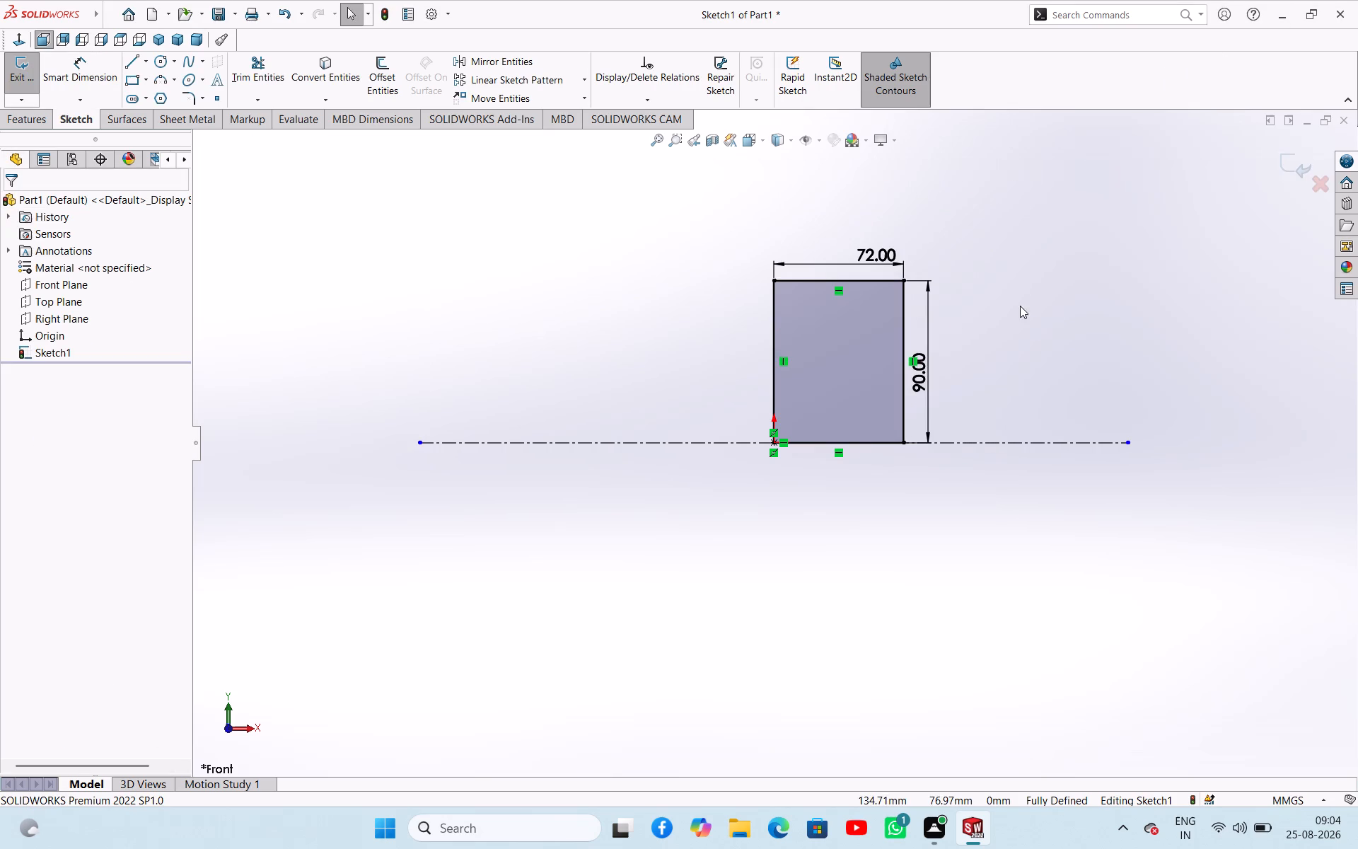
{"action": "scroll", "coordinate": [1020, 306], "scroll_direction": "down", "scroll_amount": 1}
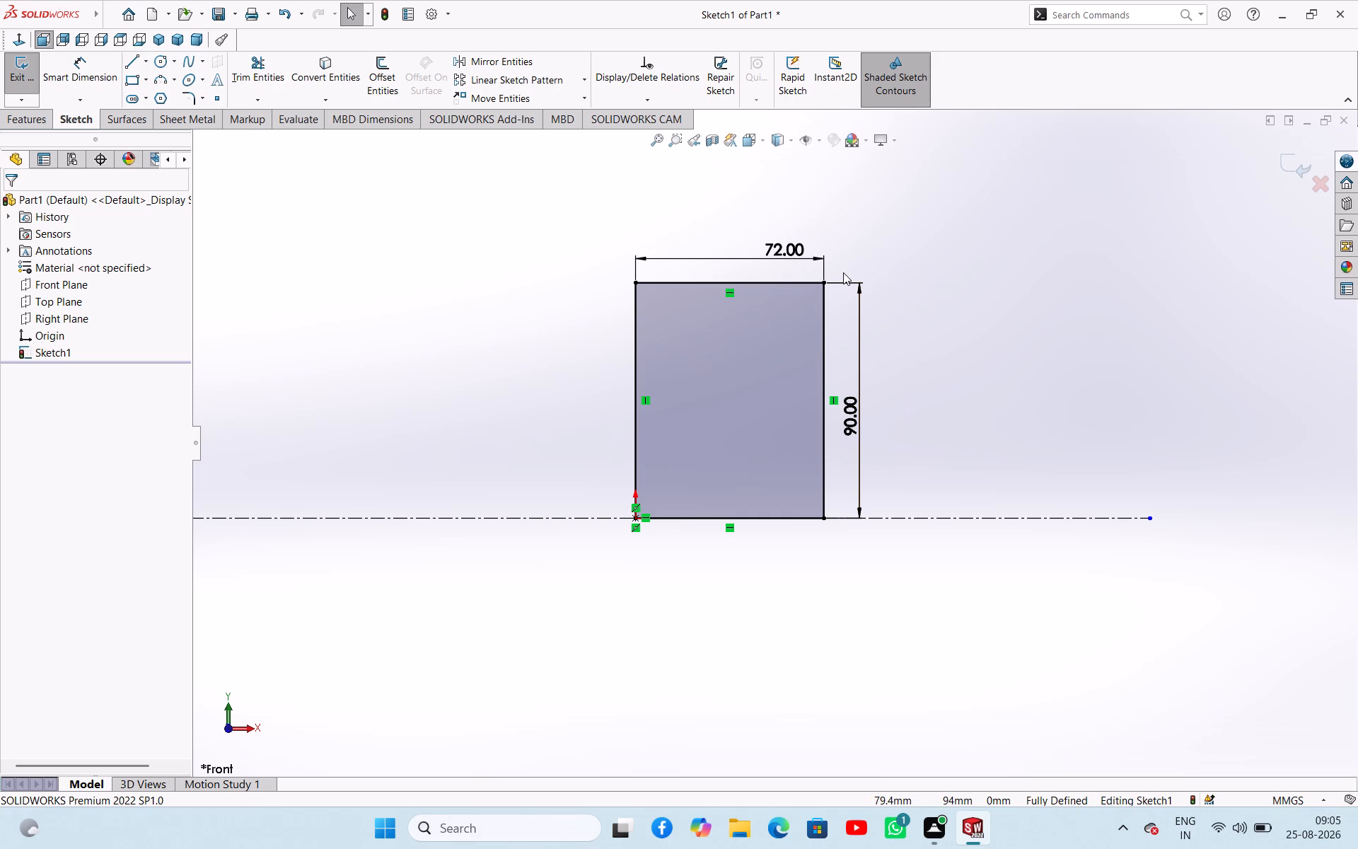
{"action": "left_click", "coordinate": [20, 85]}
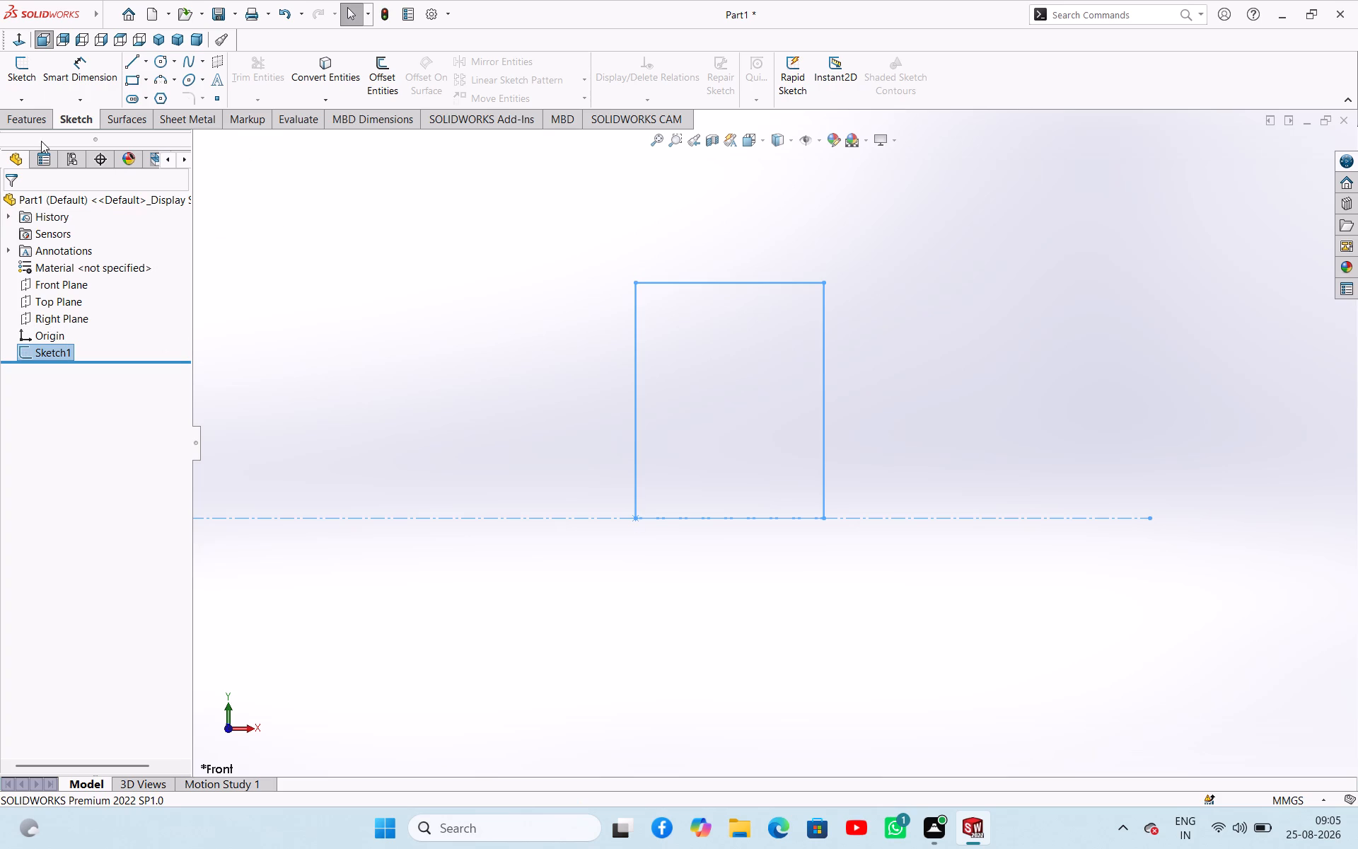
Extrude the rectangle as a blind boss 36 mm deep in the reversed direction.
{"action": "left_click", "coordinate": [35, 113]}
{"action": "left_click", "coordinate": [26, 74]}
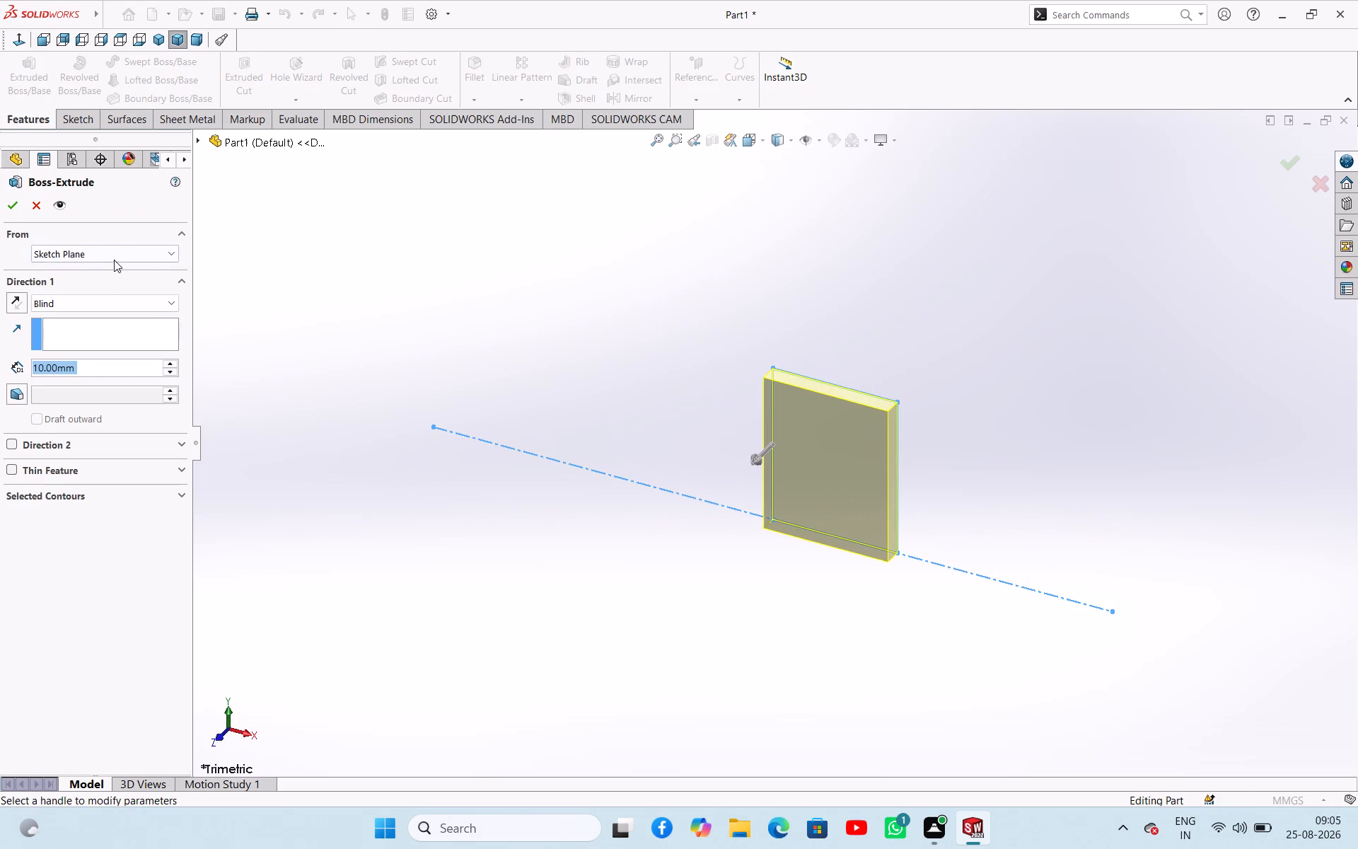
{"action": "left_click", "coordinate": [8, 301]}
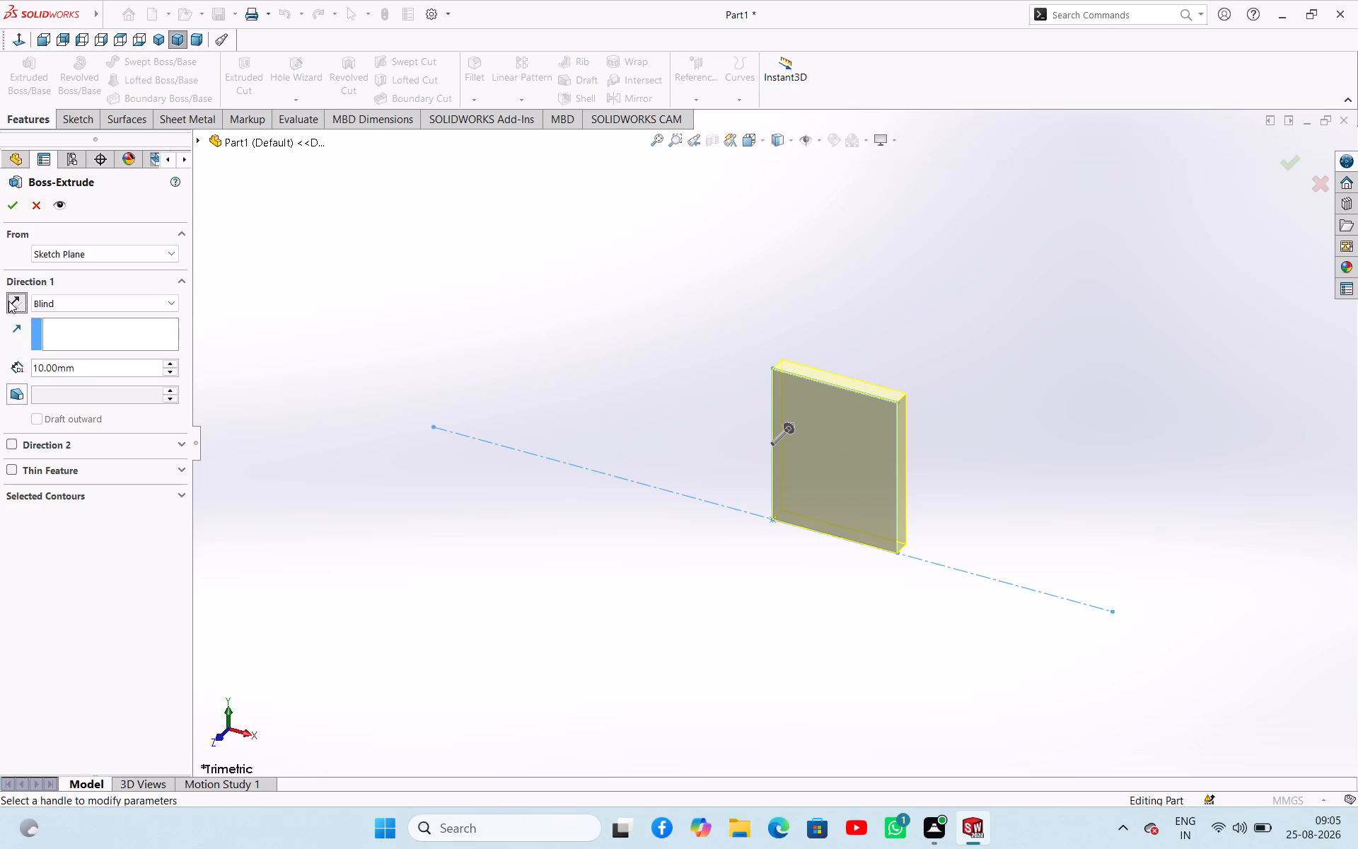
{"action": "key", "text": "3"}
{"action": "double_click", "coordinate": [98, 369]}
{"action": "type", "text": "36"}
{"action": "key", "text": "Return"}
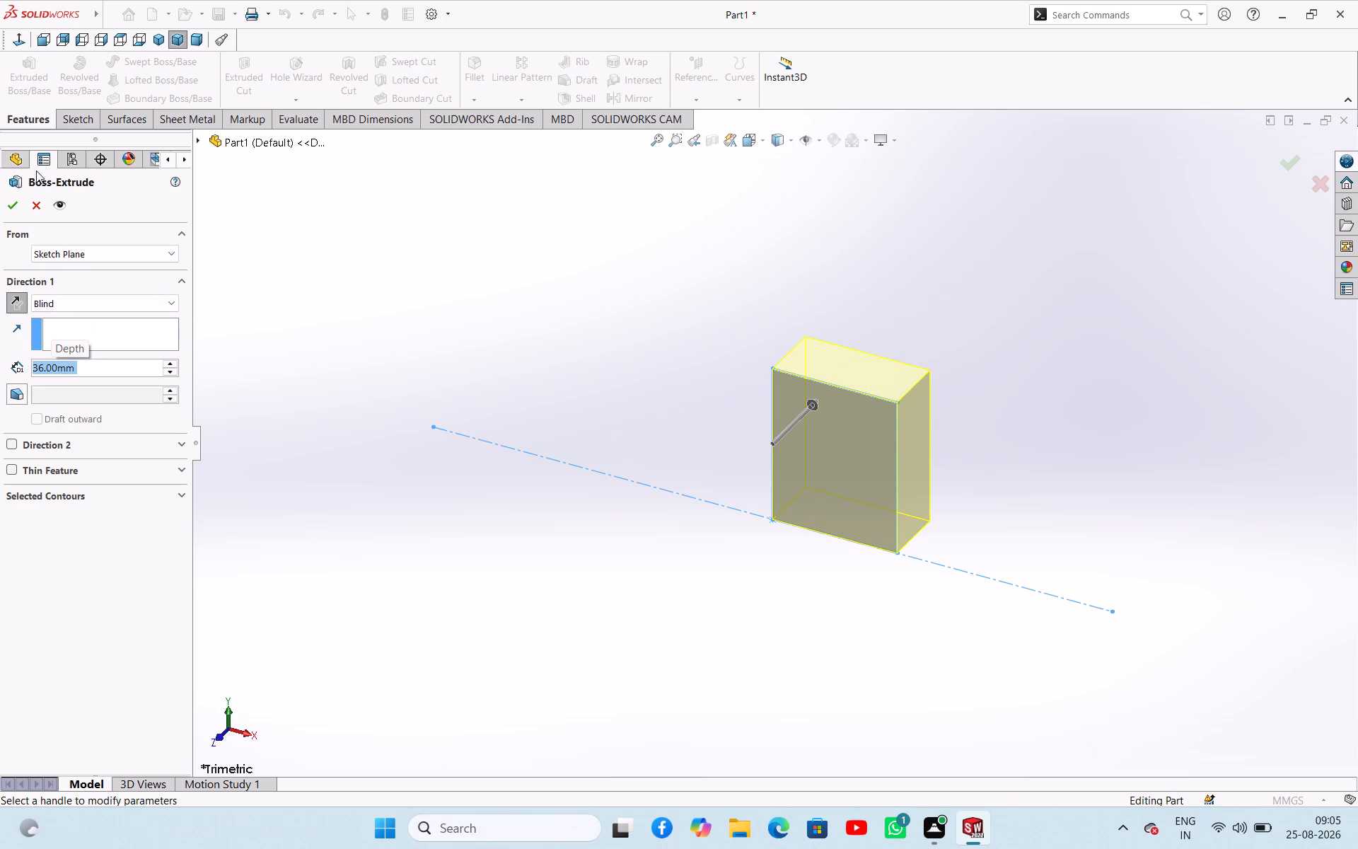
{"action": "left_click", "coordinate": [6, 199]}
{"action": "left_click", "coordinate": [550, 291]}
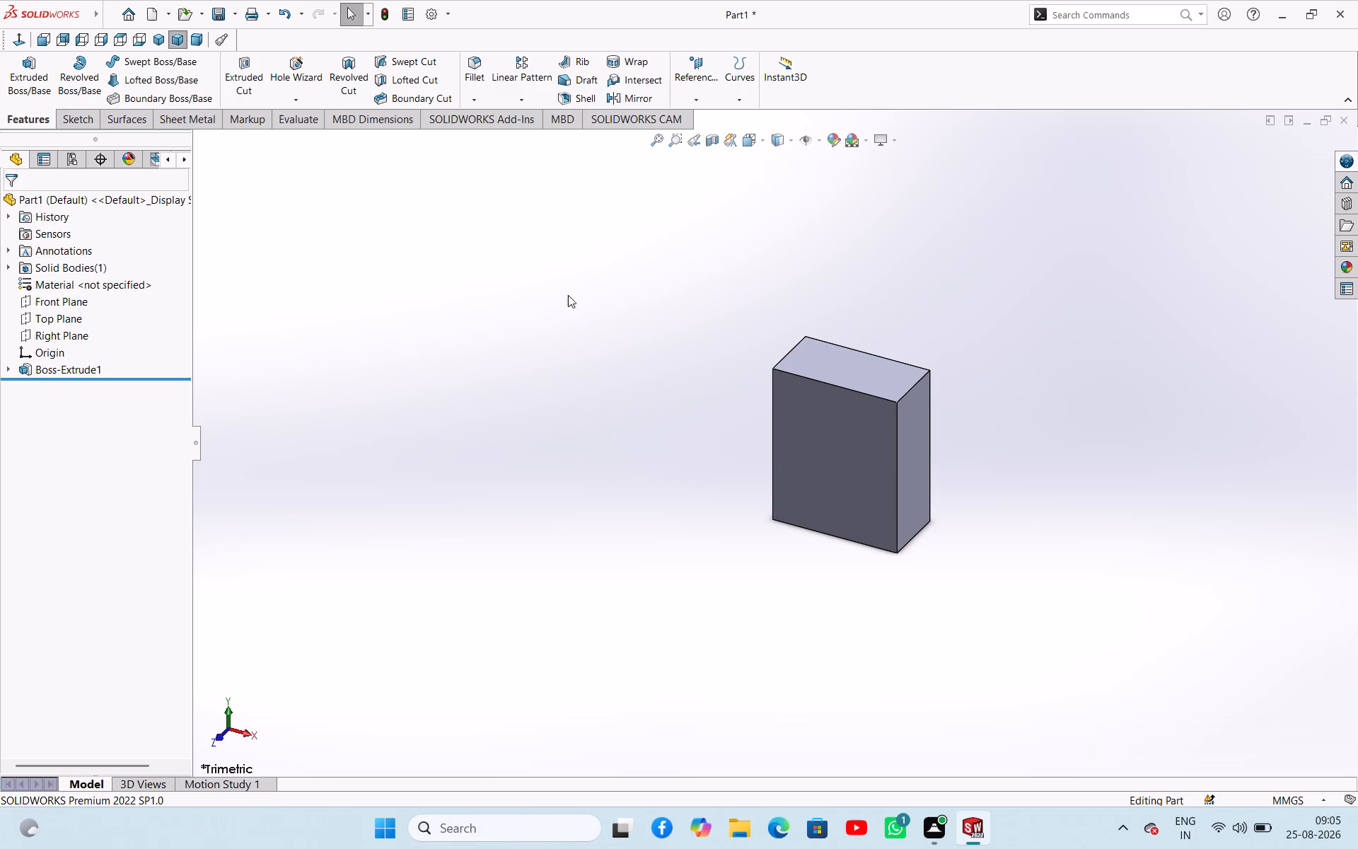
Start a sketch on the block's front face and draw a circle about 25 mm in diameter at the face's centre.
{"action": "left_click", "coordinate": [849, 443]}
{"action": "left_click", "coordinate": [910, 401]}
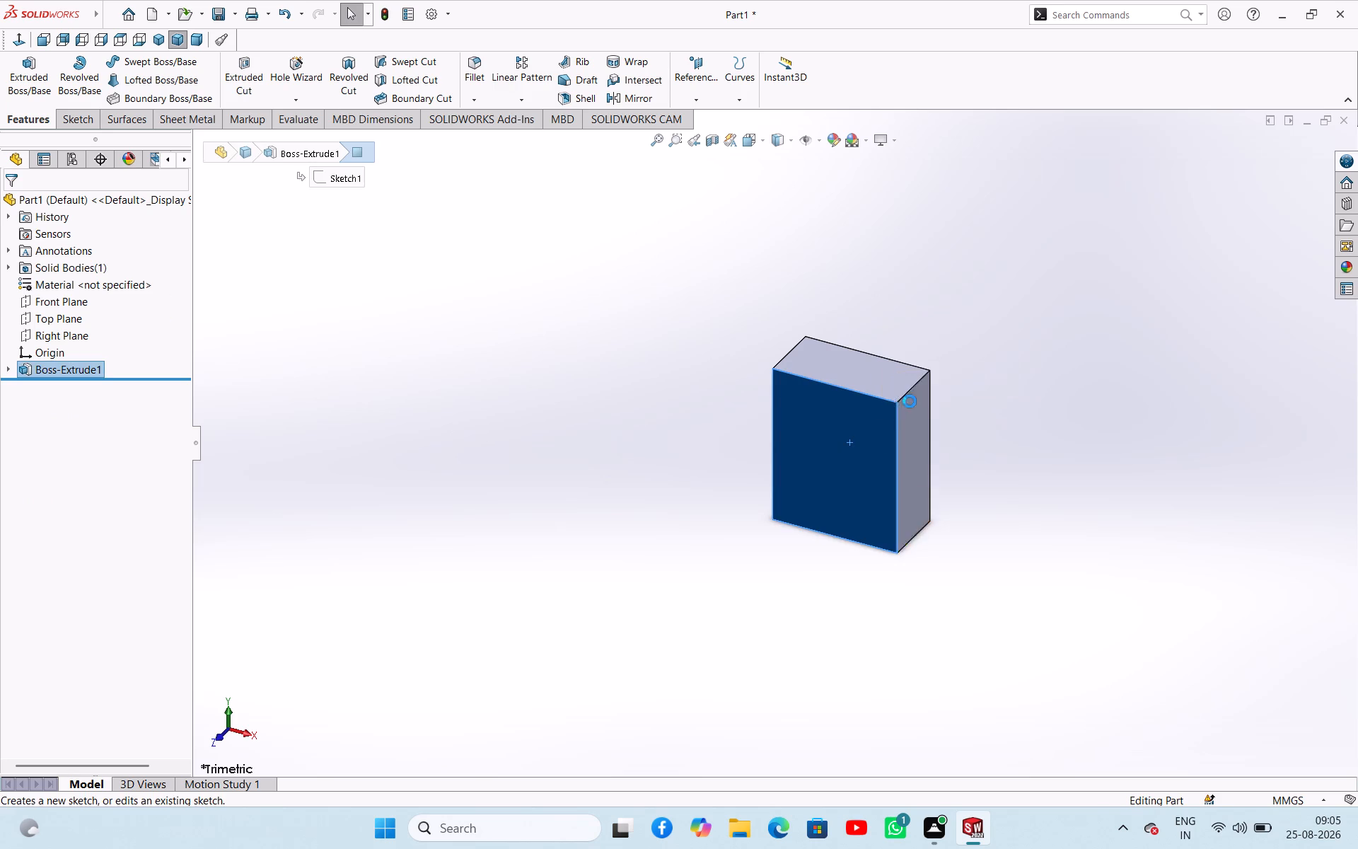
{"action": "left_click", "coordinate": [454, 418]}
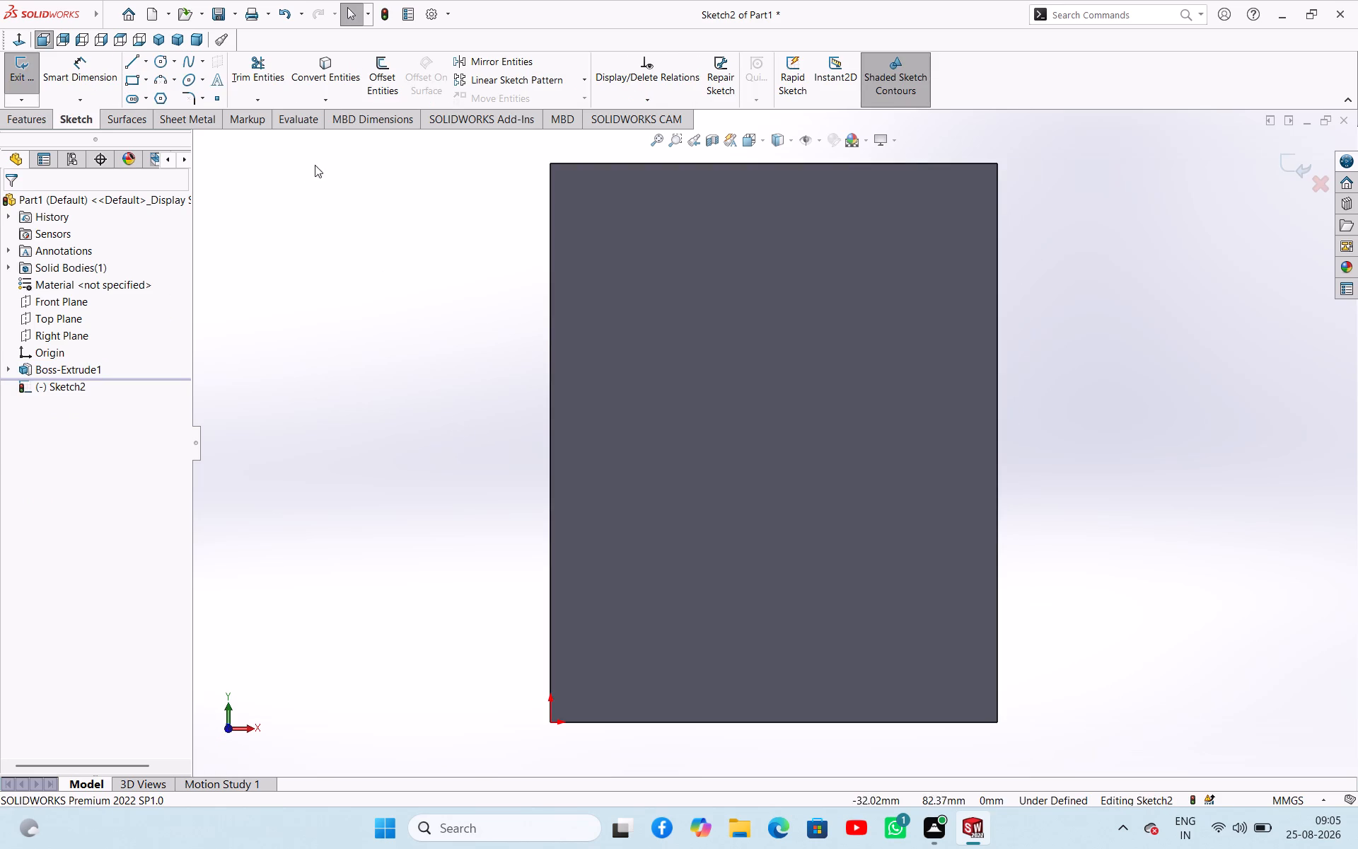
{"action": "left_click", "coordinate": [153, 61]}
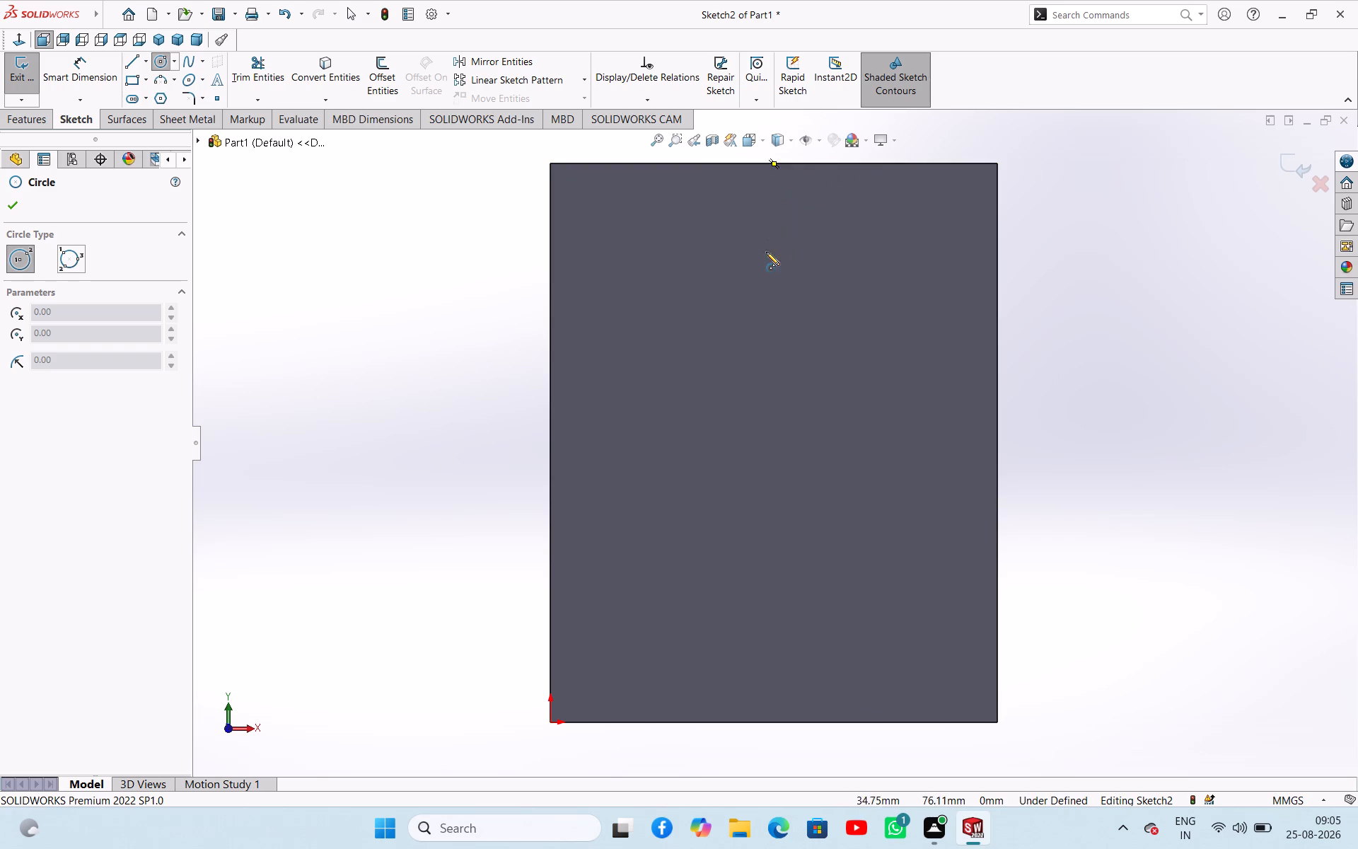
{"action": "left_click", "coordinate": [774, 444]}
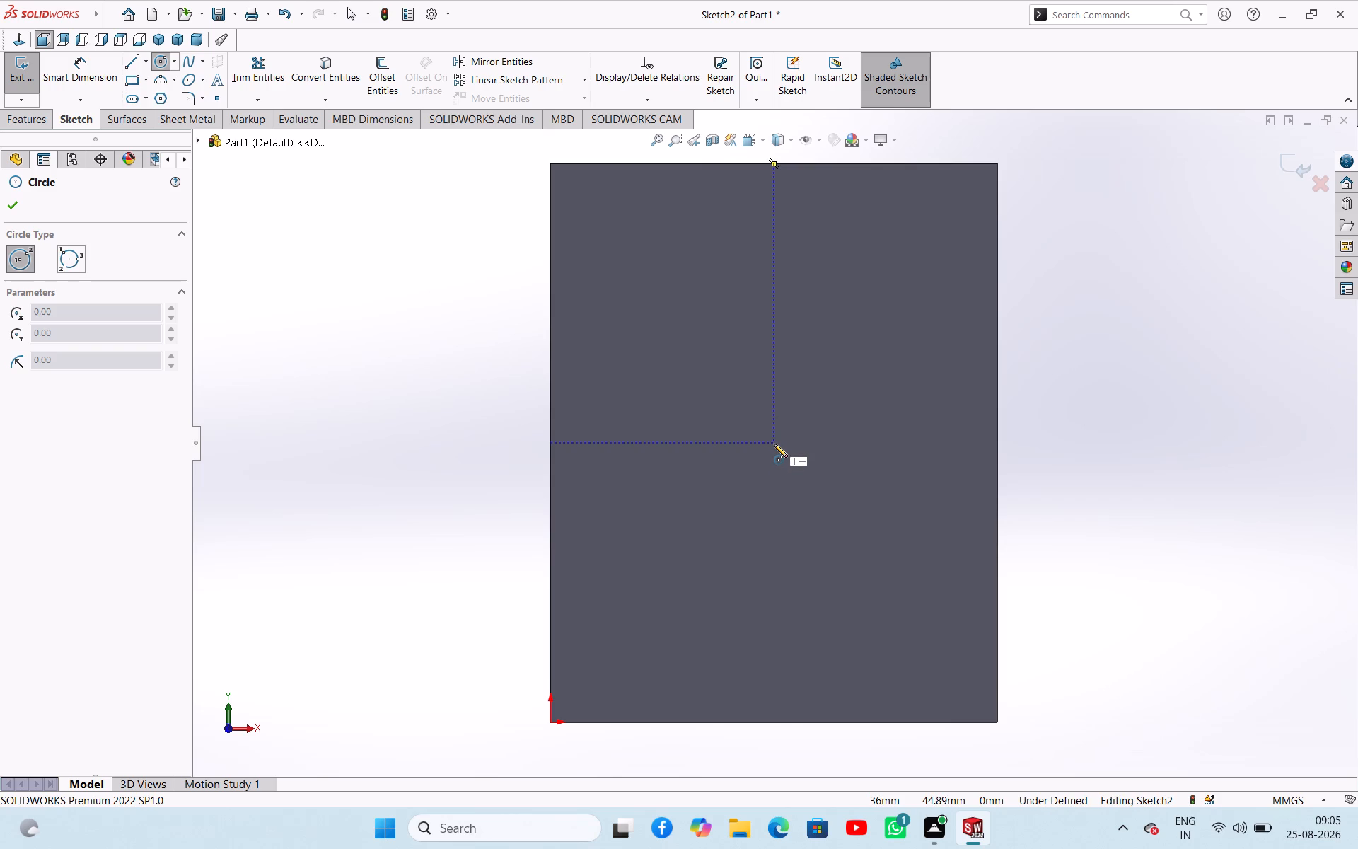
{"action": "left_click", "coordinate": [815, 507]}
{"action": "right_click", "coordinate": [369, 446]}
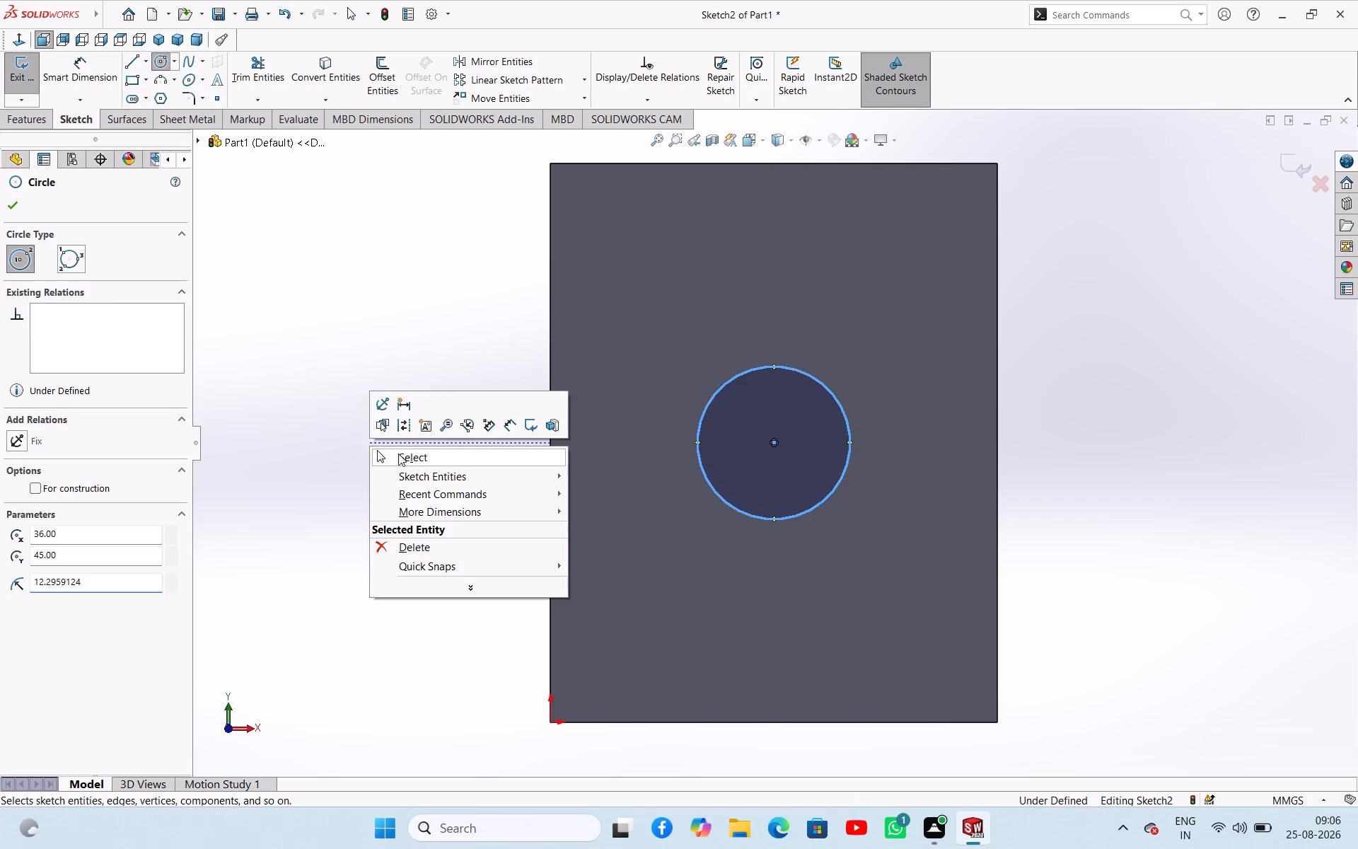
{"action": "left_click", "coordinate": [396, 454]}
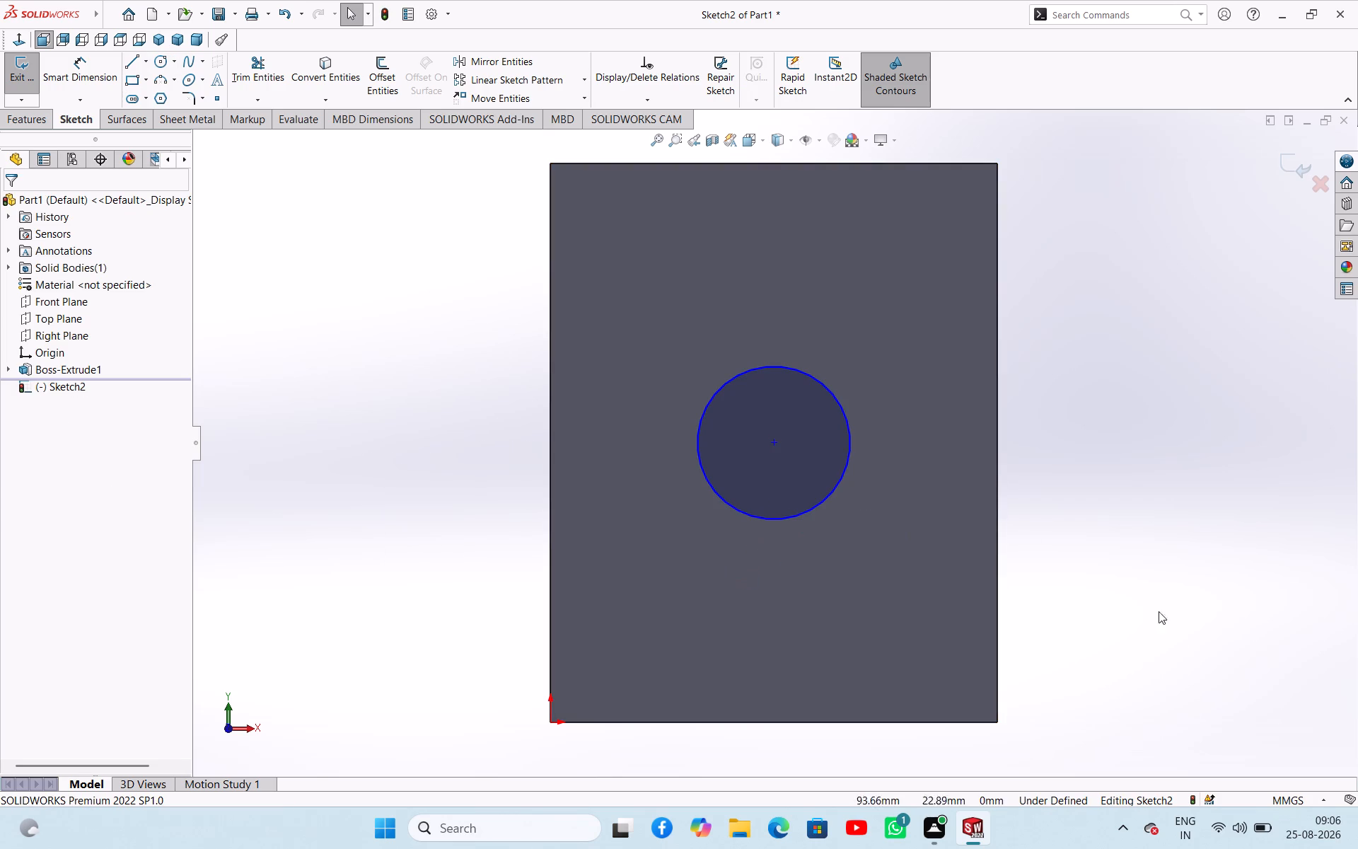
Dimension the circle's diameter as 60 mm.
{"action": "right_click_drag", "start_coordinate": [1074, 574], "coordinate": [1152, 446]}
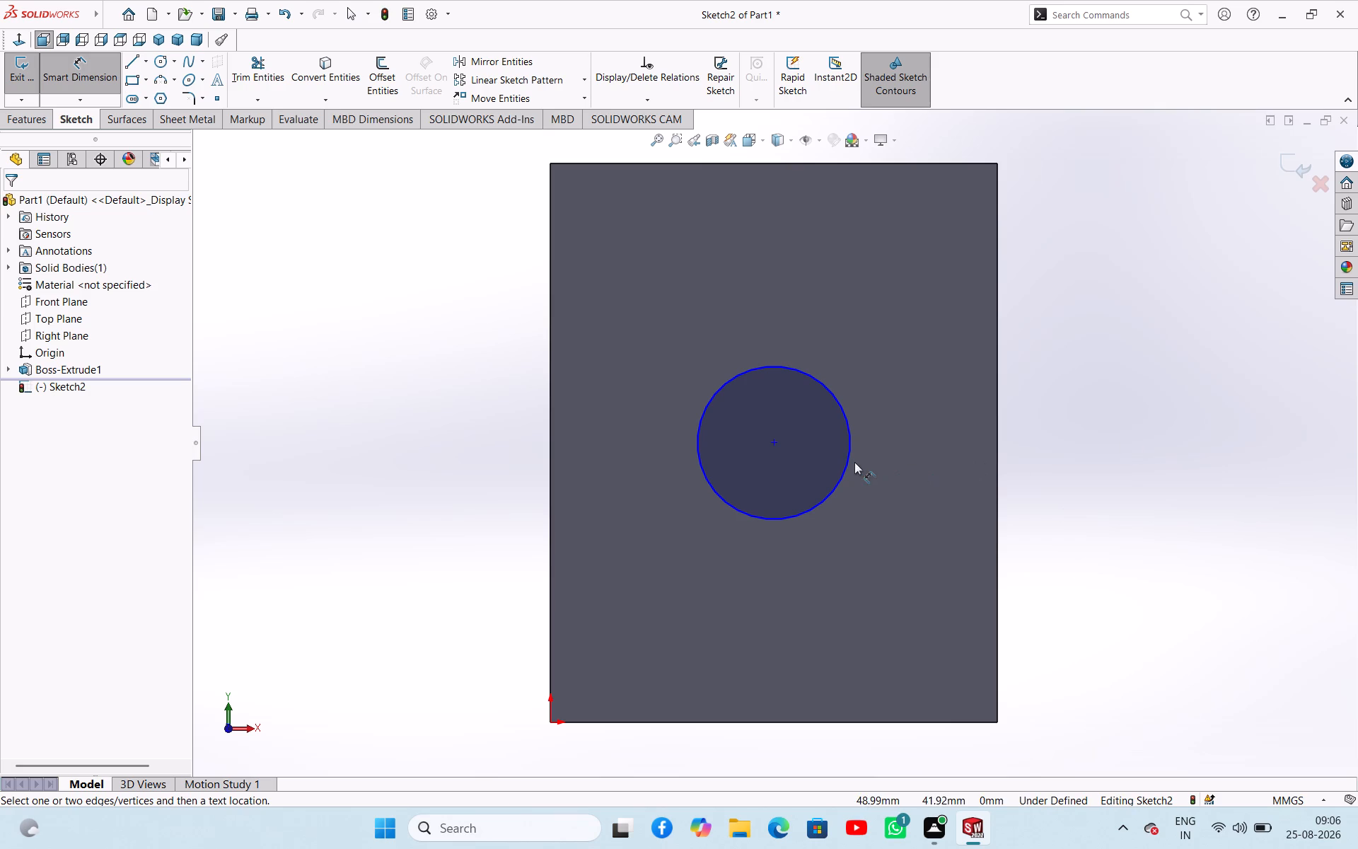
{"action": "left_click", "coordinate": [847, 460]}
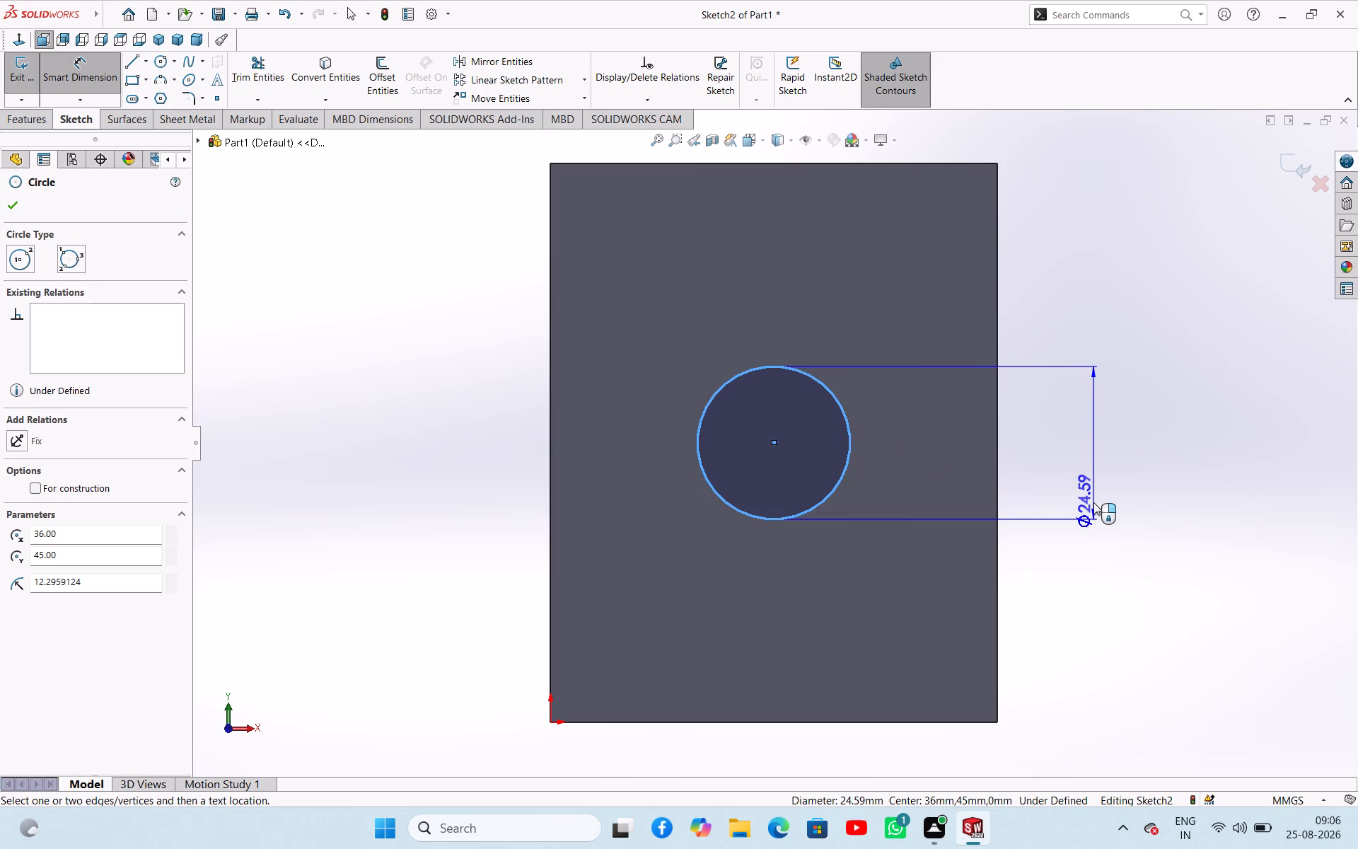
{"action": "left_click", "coordinate": [1093, 502]}
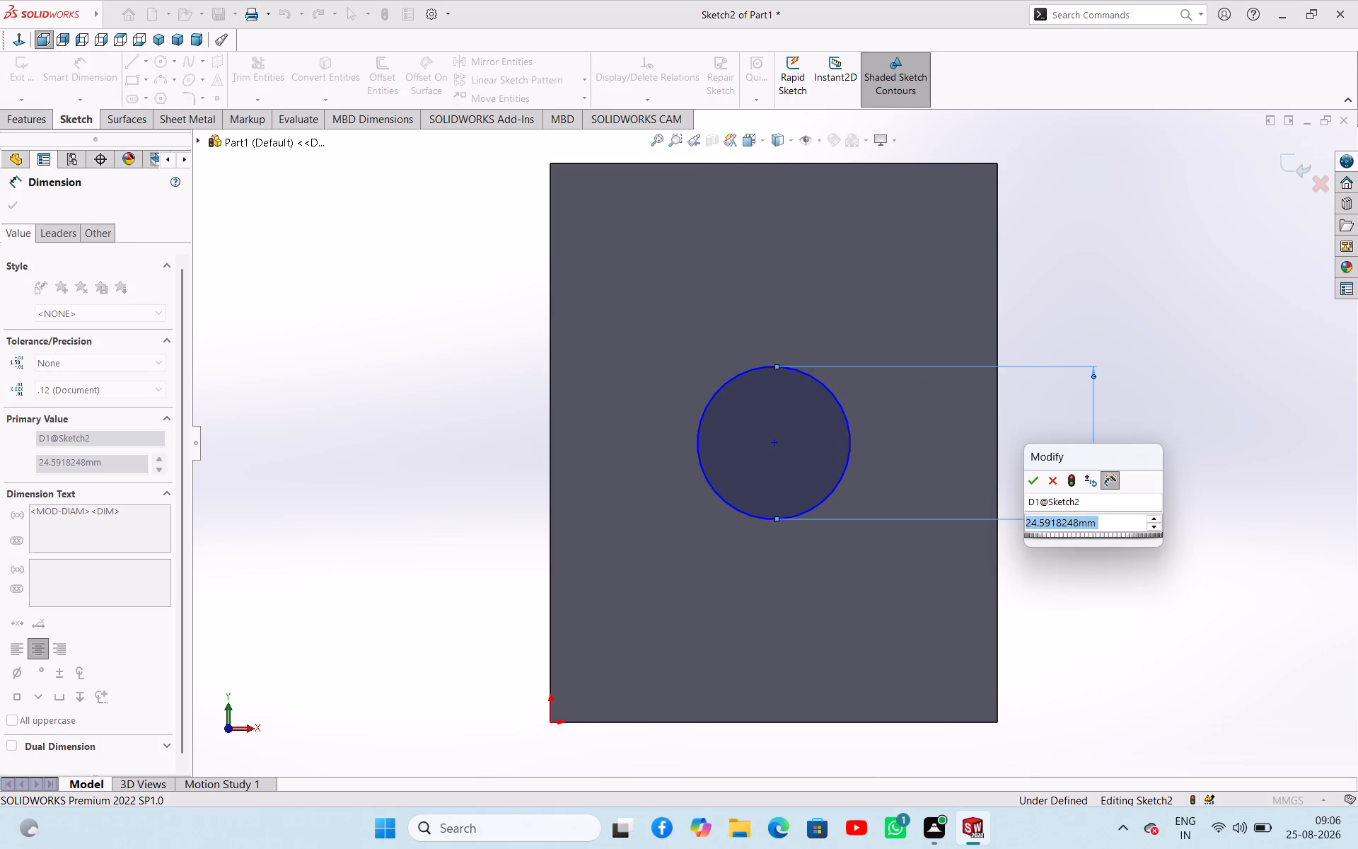
{"action": "type", "text": "60"}
{"action": "key", "text": "Return"}
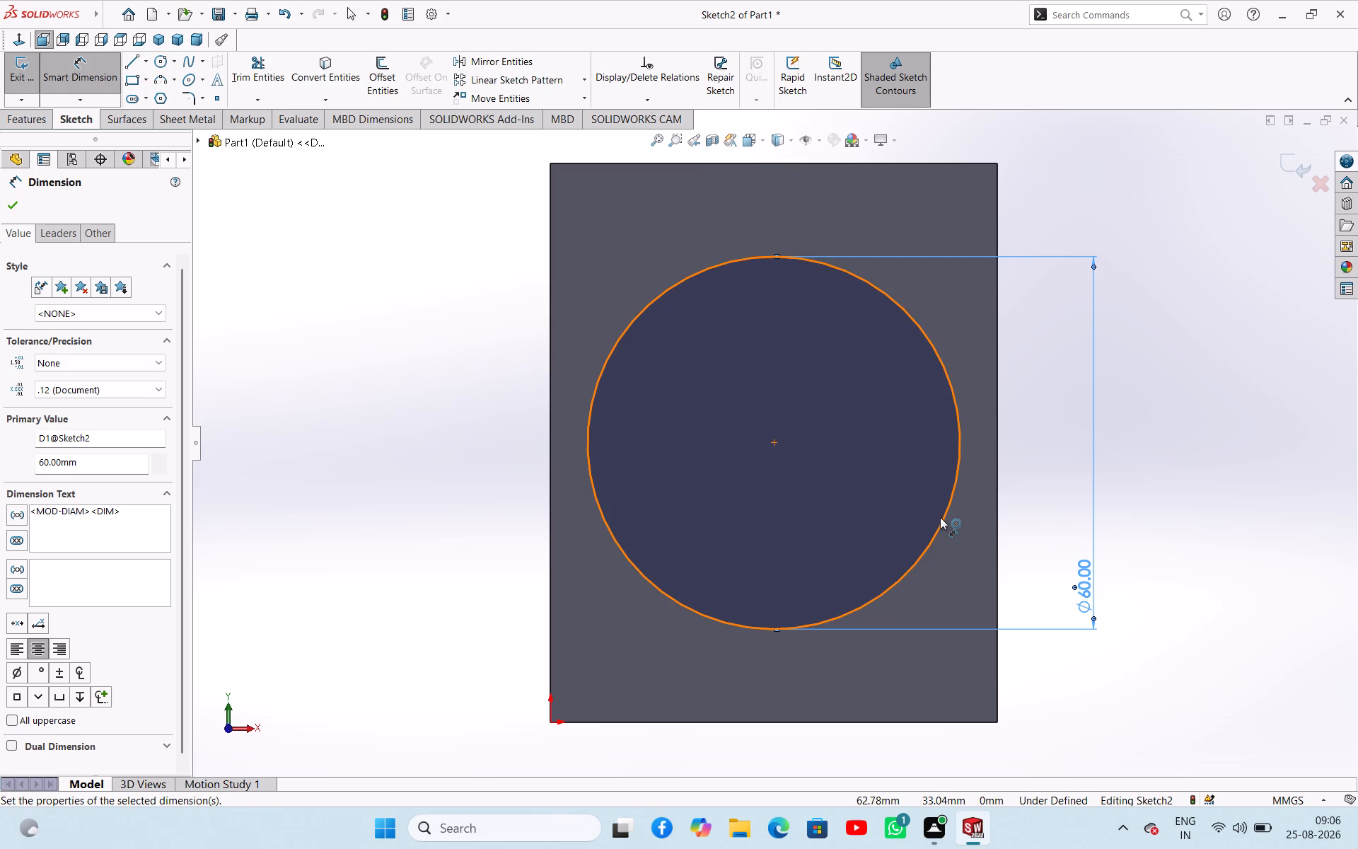
Dimension the circle's centre 48 mm above the block's bottom edge.
{"action": "left_click", "coordinate": [756, 721]}
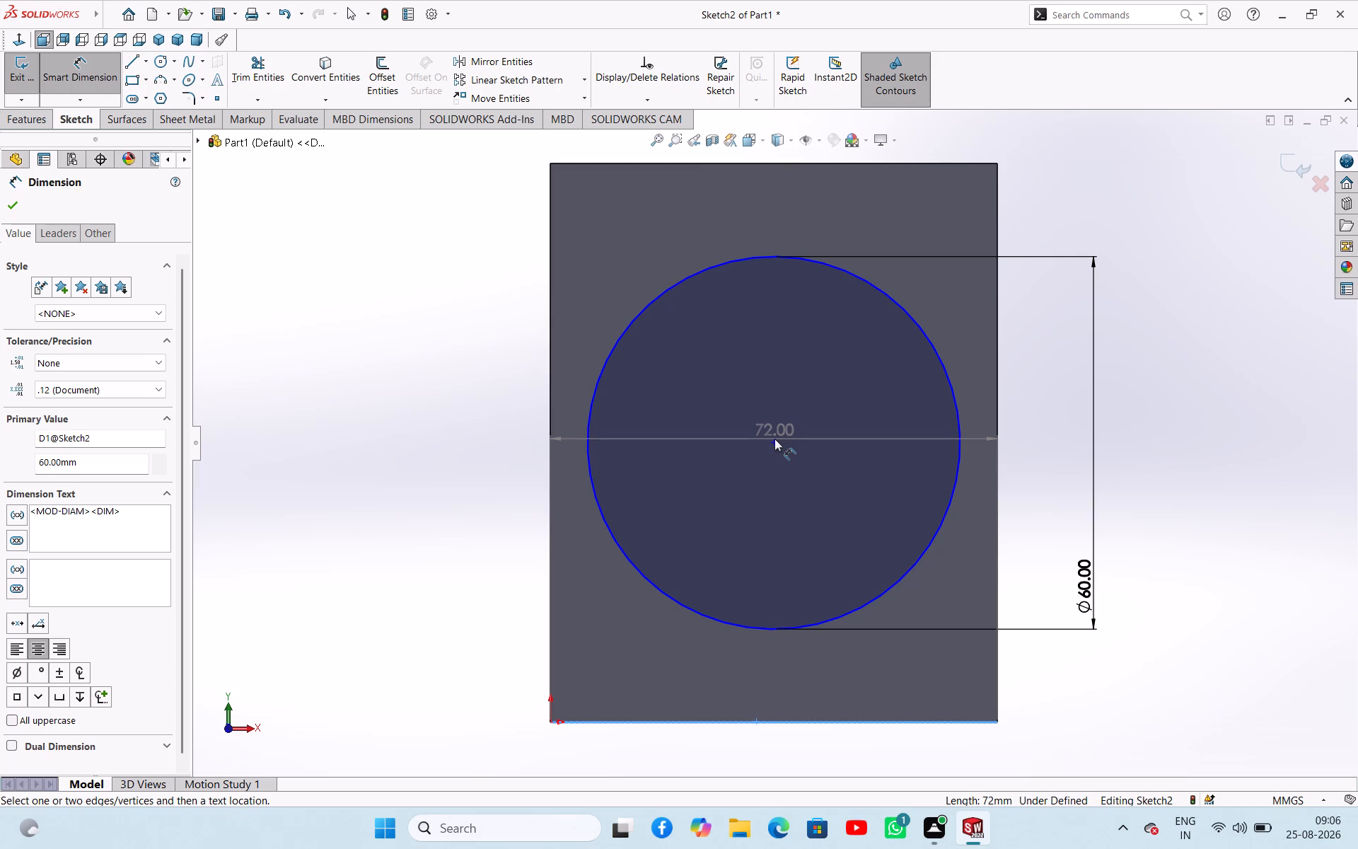
{"action": "left_click", "coordinate": [774, 443]}
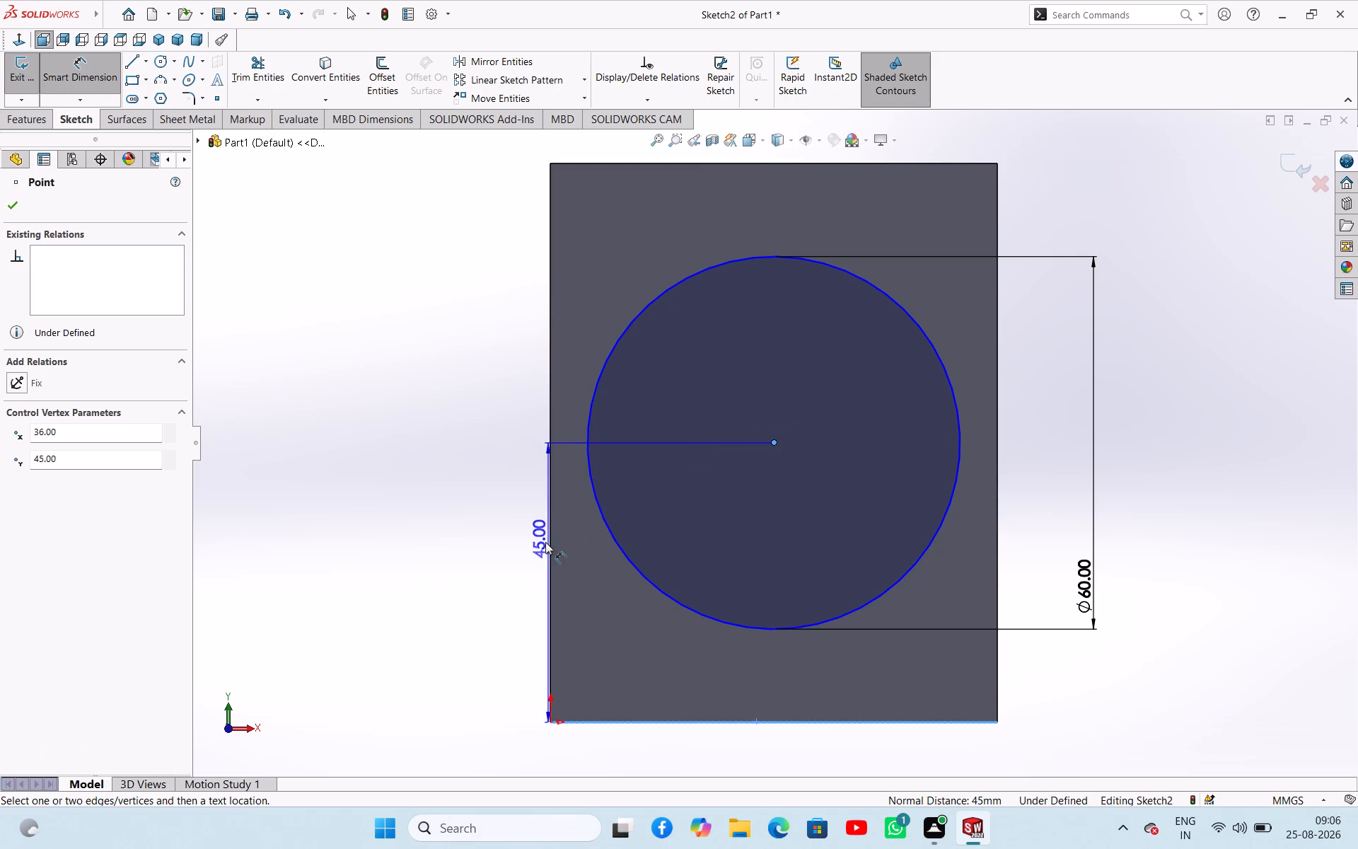
{"action": "left_click", "coordinate": [535, 548]}
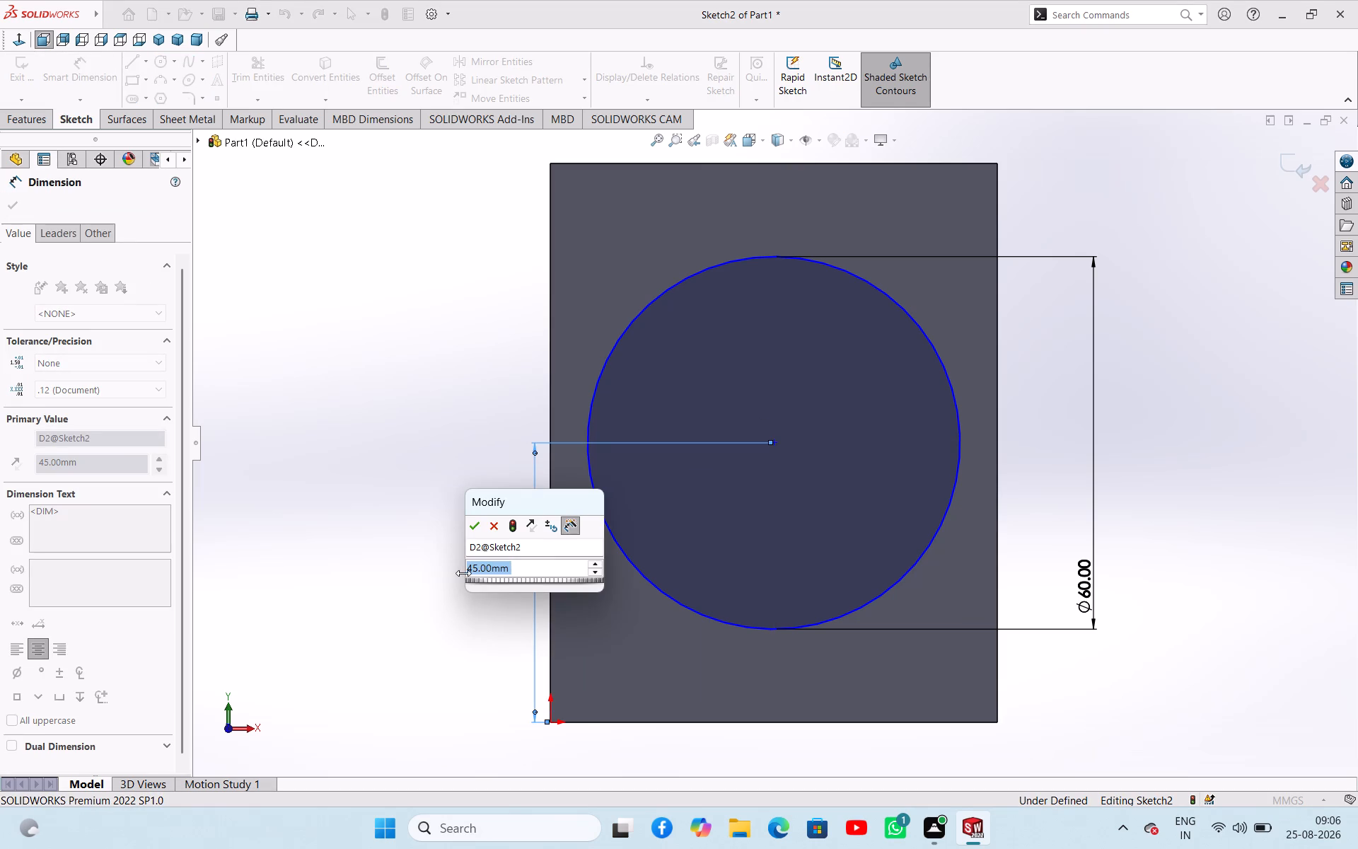
{"action": "key", "text": "4"}
{"action": "key", "text": "8"}
{"action": "key", "text": "Return"}
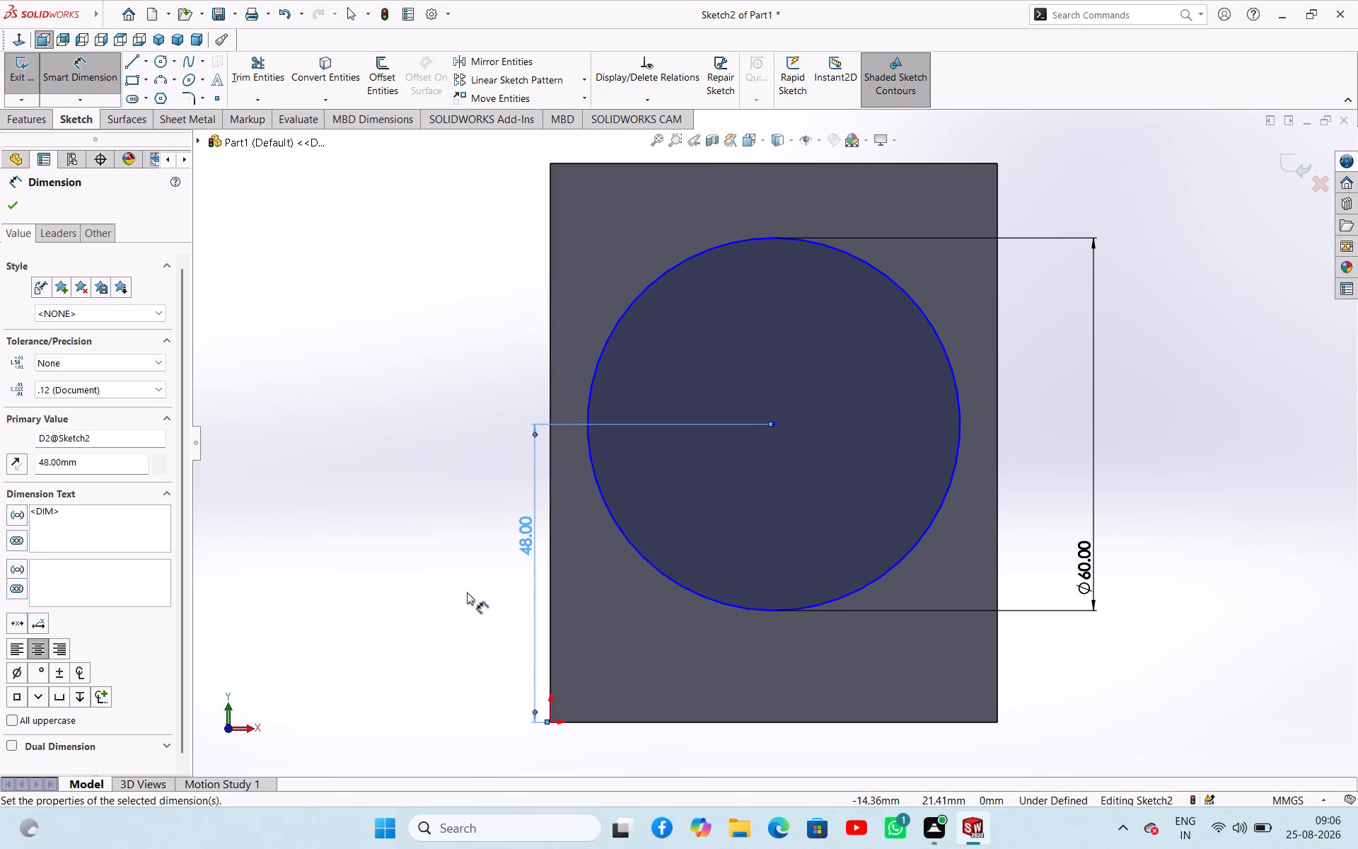
{"action": "right_click", "coordinate": [384, 552]}
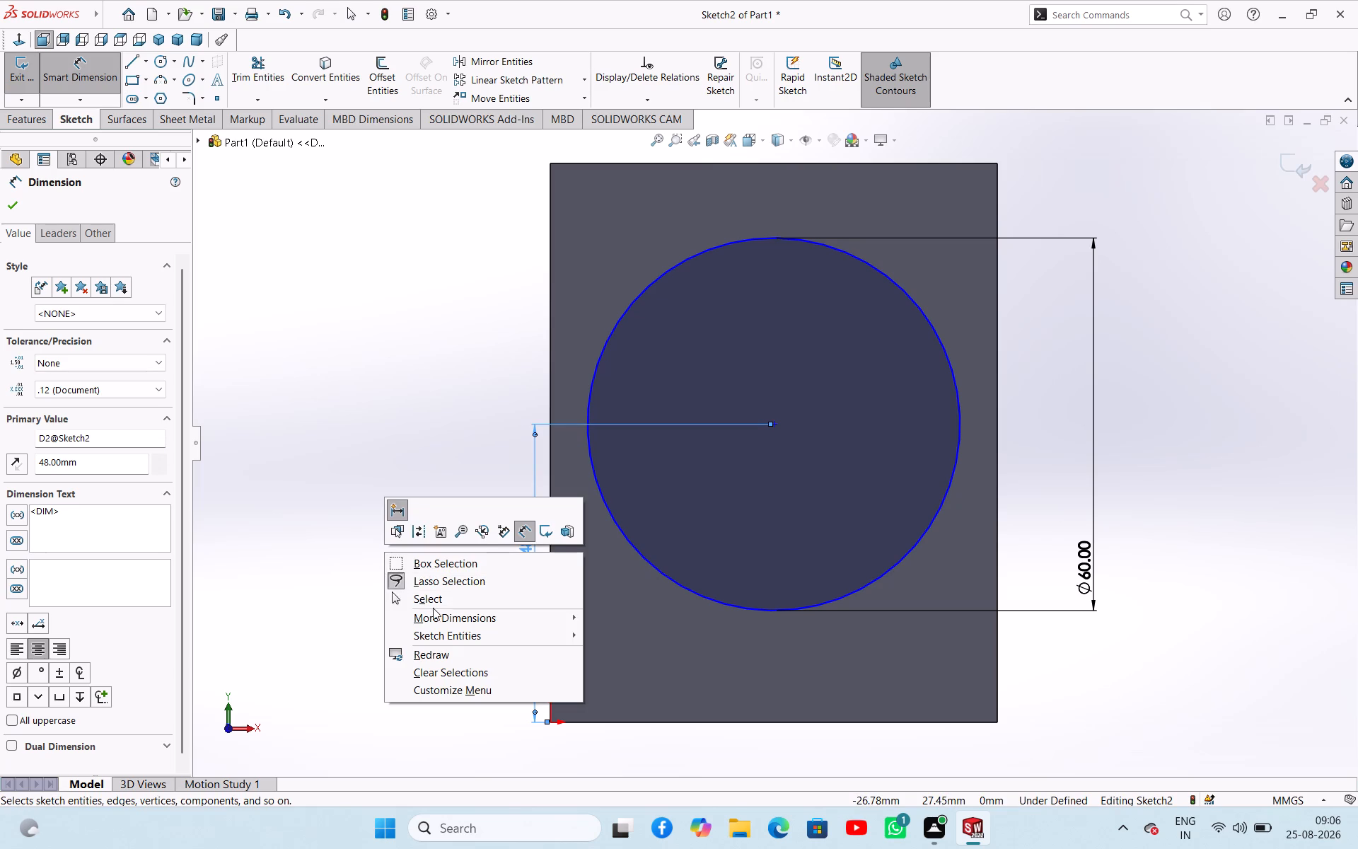
{"action": "left_click", "coordinate": [423, 597]}
Draw a horizontal line across the full width of the face, crossing the circle about 21 mm below the block's top edge.
{"action": "left_click", "coordinate": [129, 57]}
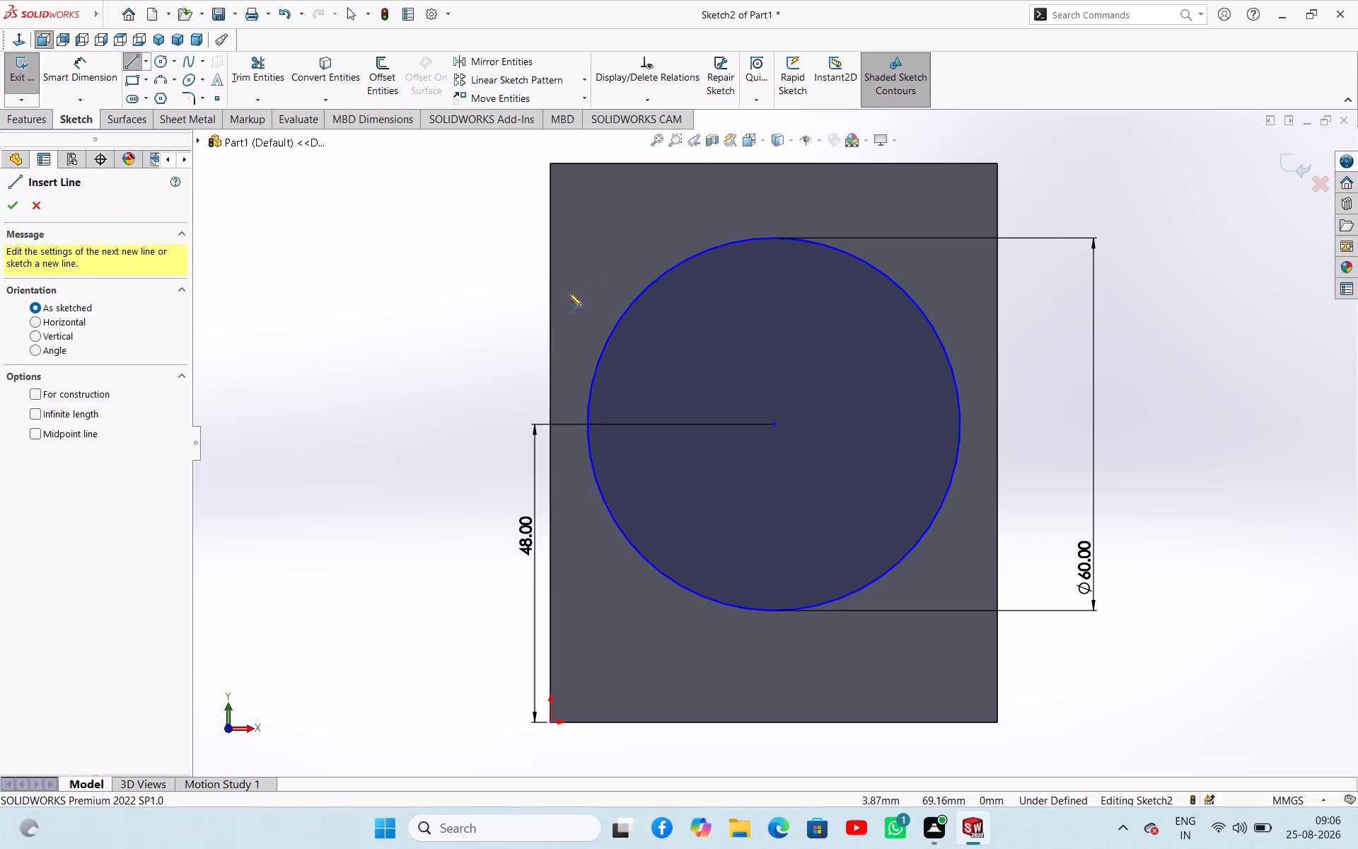
{"action": "left_click", "coordinate": [550, 296]}
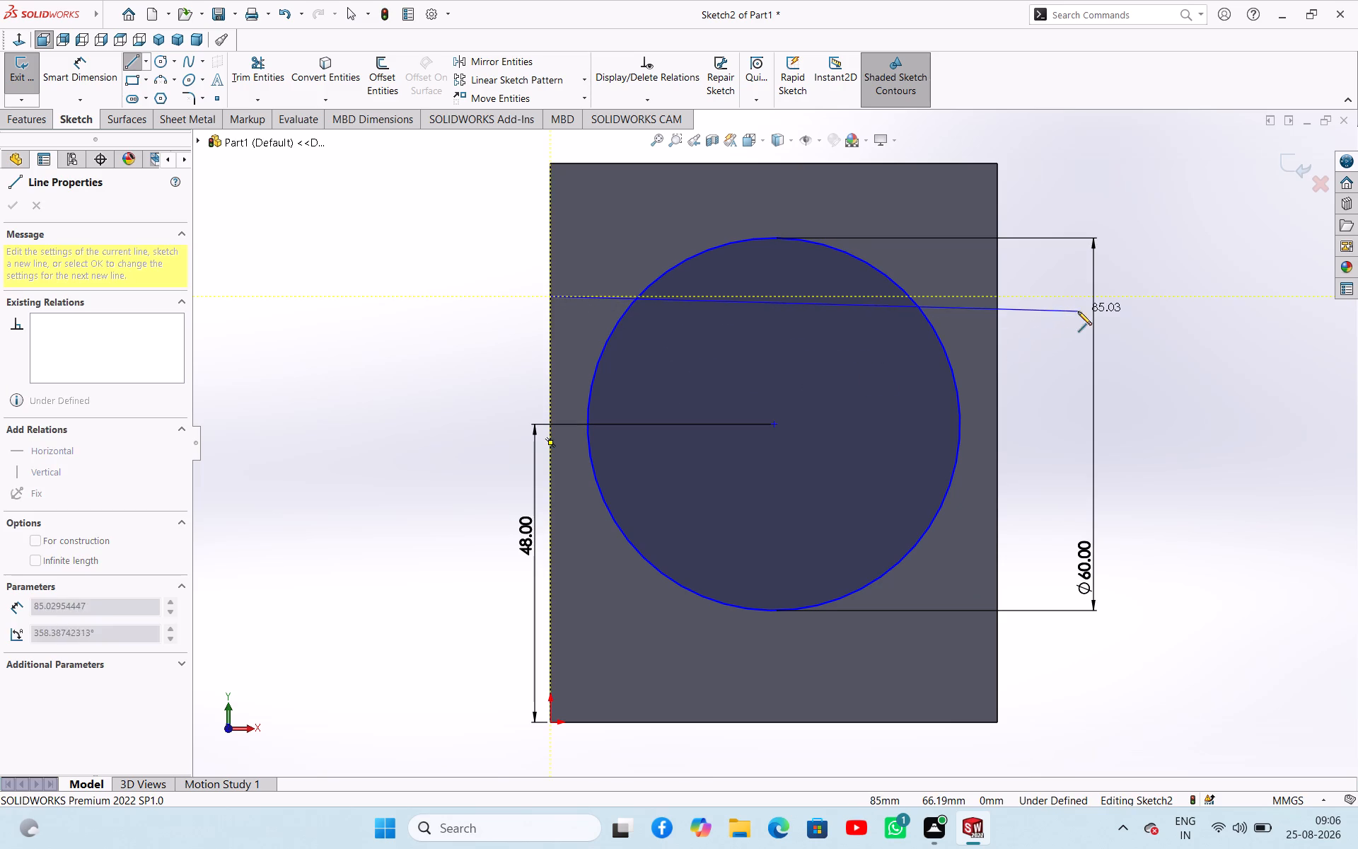
{"action": "left_click", "coordinate": [998, 295]}
{"action": "right_click", "coordinate": [1047, 352]}
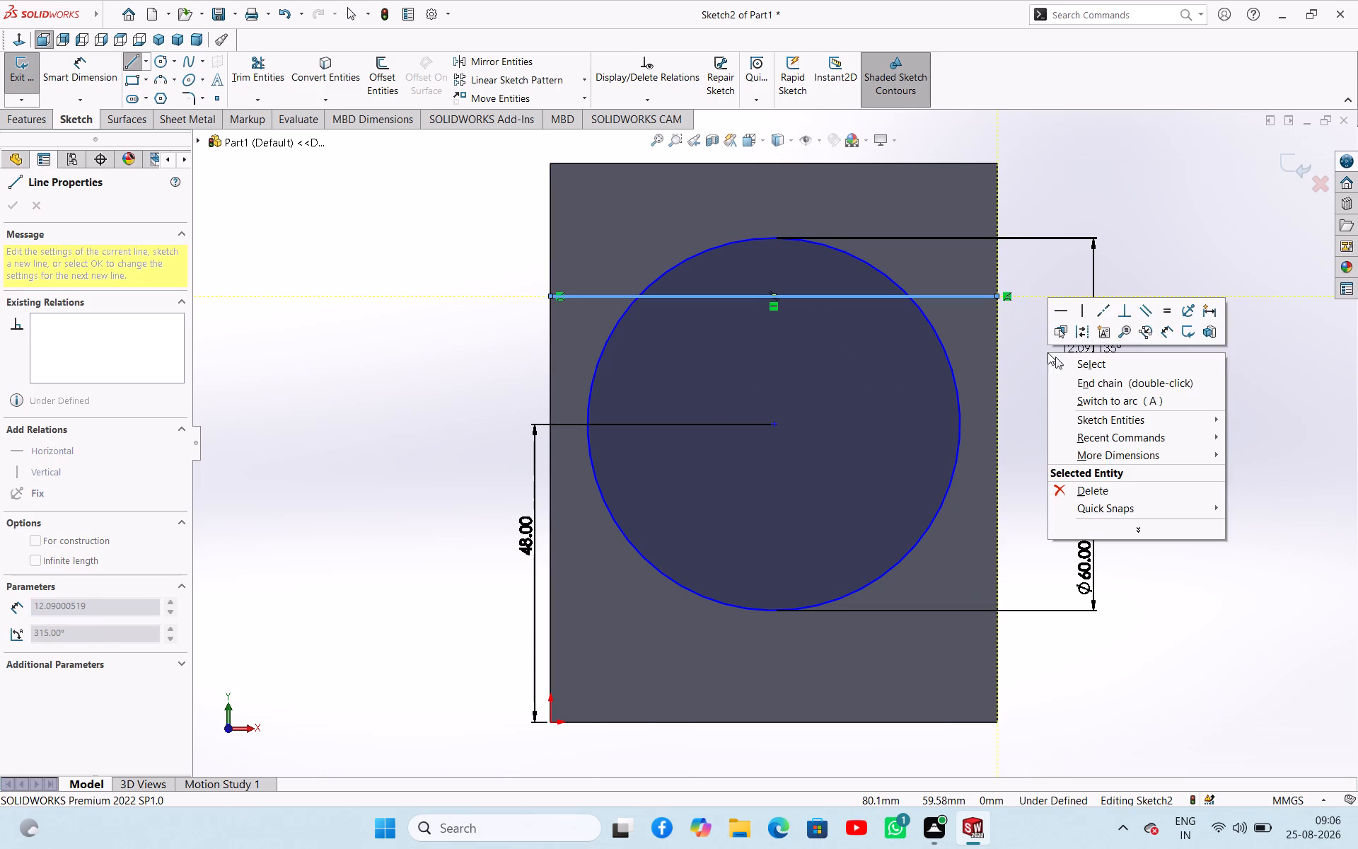
{"action": "left_click", "coordinate": [1055, 361]}
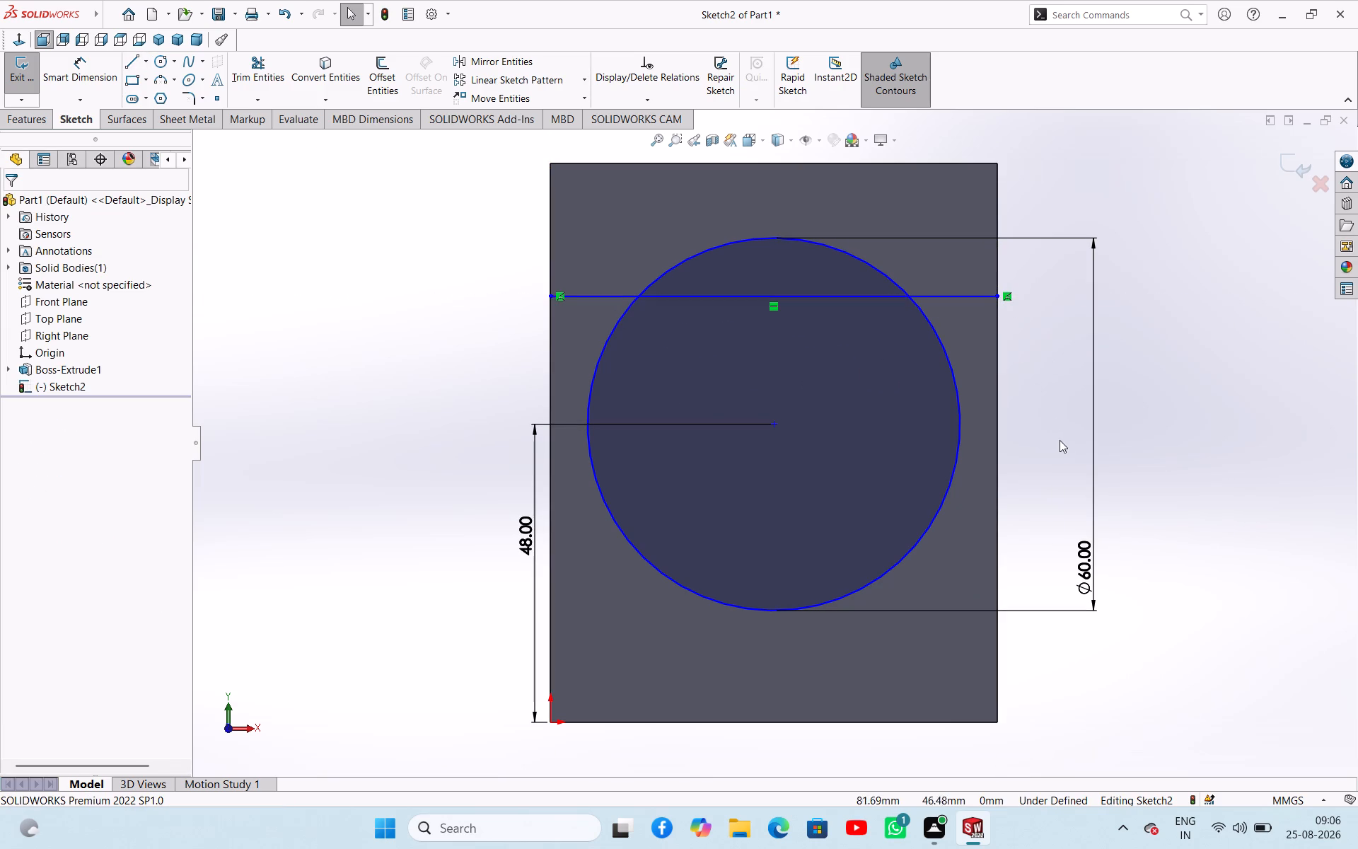
Dimension the horizontal line 24 mm from the block's top edge.
{"action": "right_click_drag", "start_coordinate": [1060, 441], "coordinate": [1067, 362]}
{"action": "left_click", "coordinate": [959, 295]}
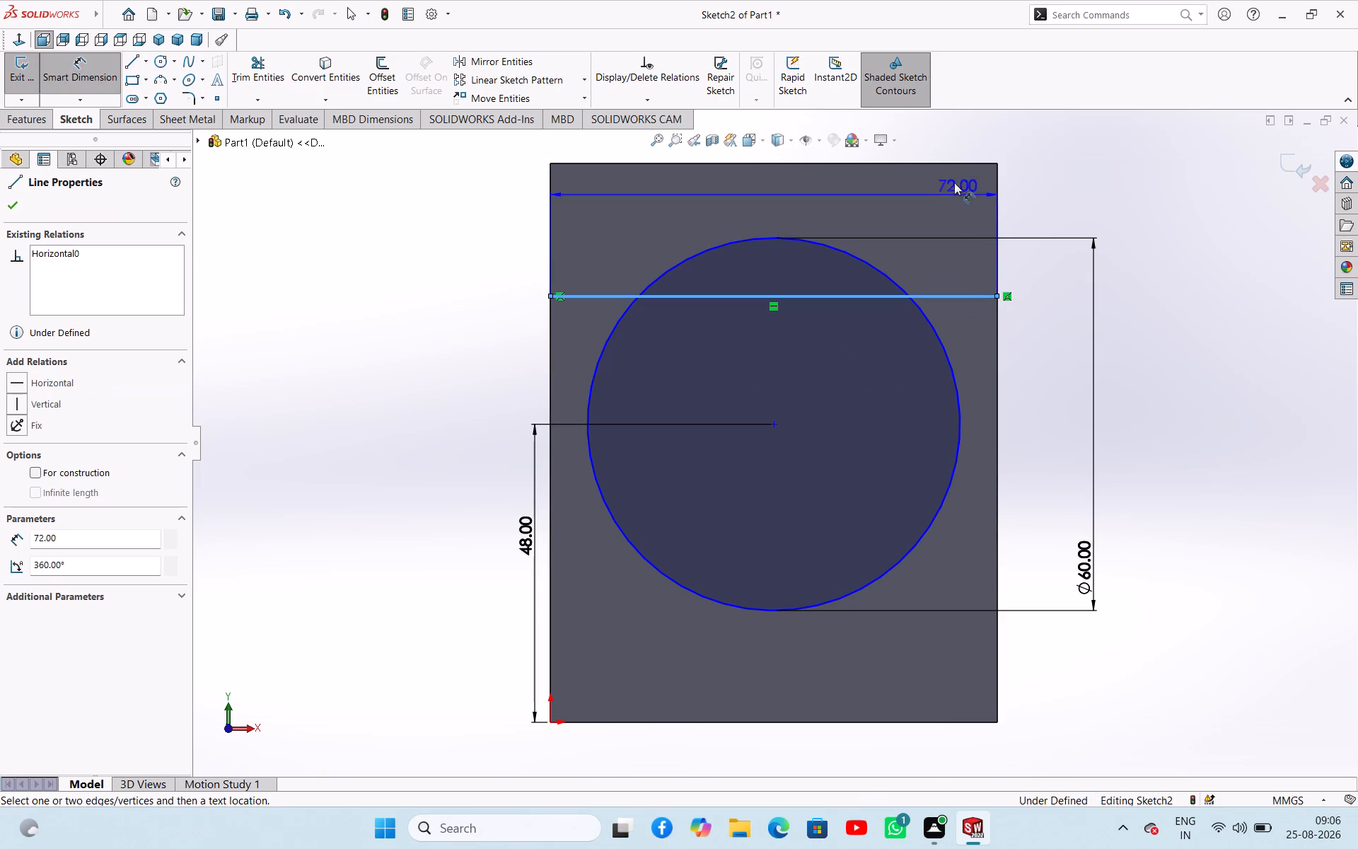
{"action": "left_click", "coordinate": [950, 162]}
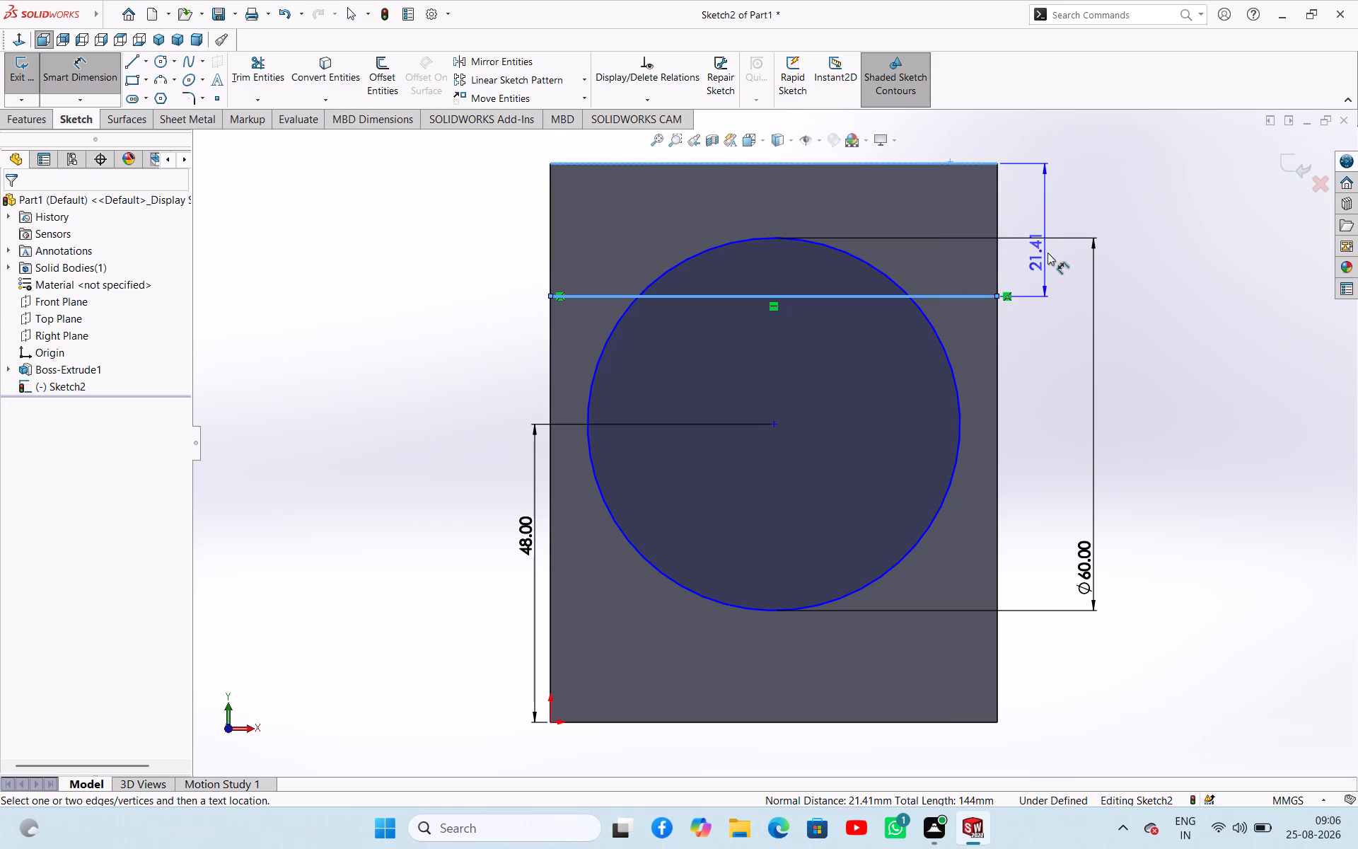
{"action": "left_click", "coordinate": [1047, 253]}
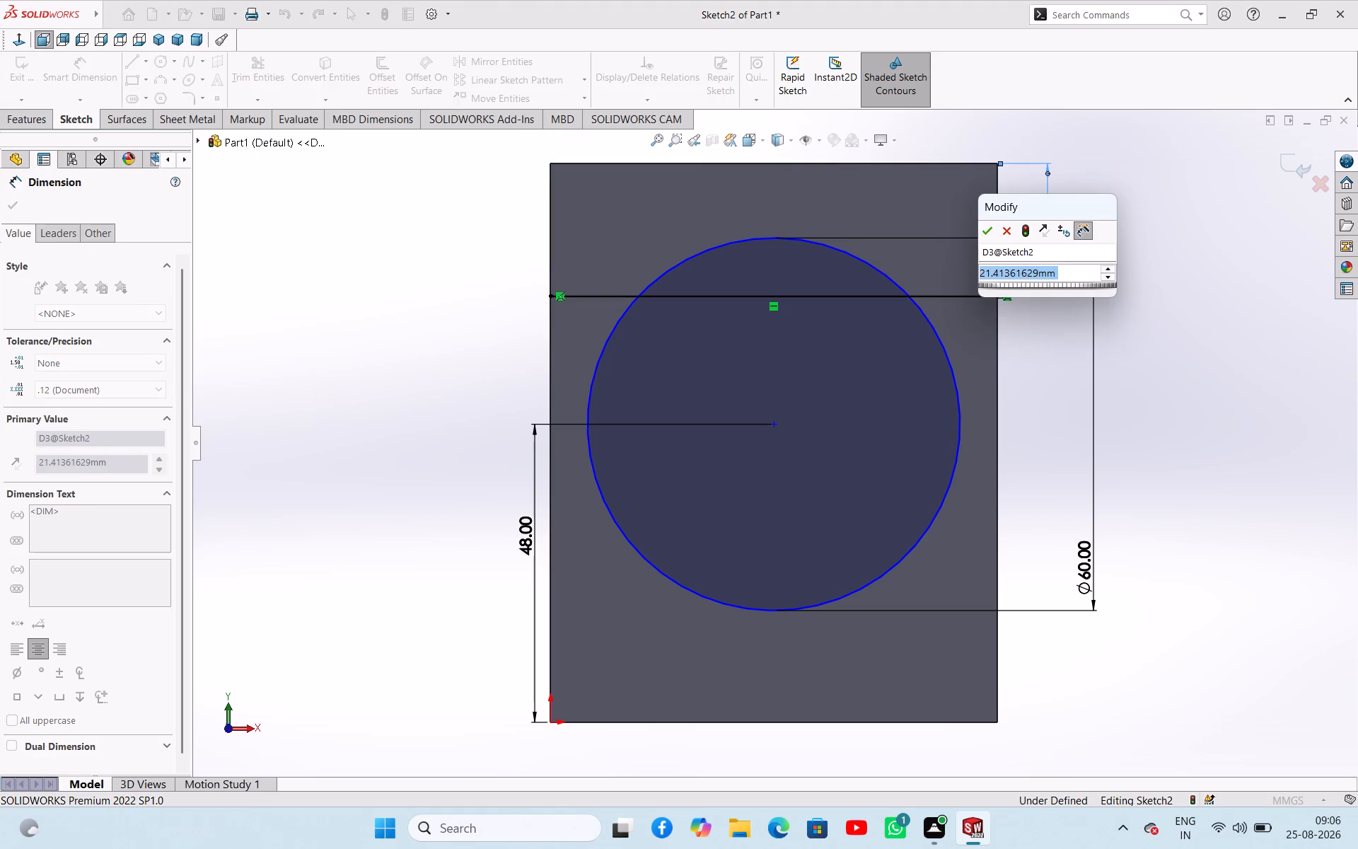
{"action": "type", "text": "24"}
{"action": "key", "text": "Return"}
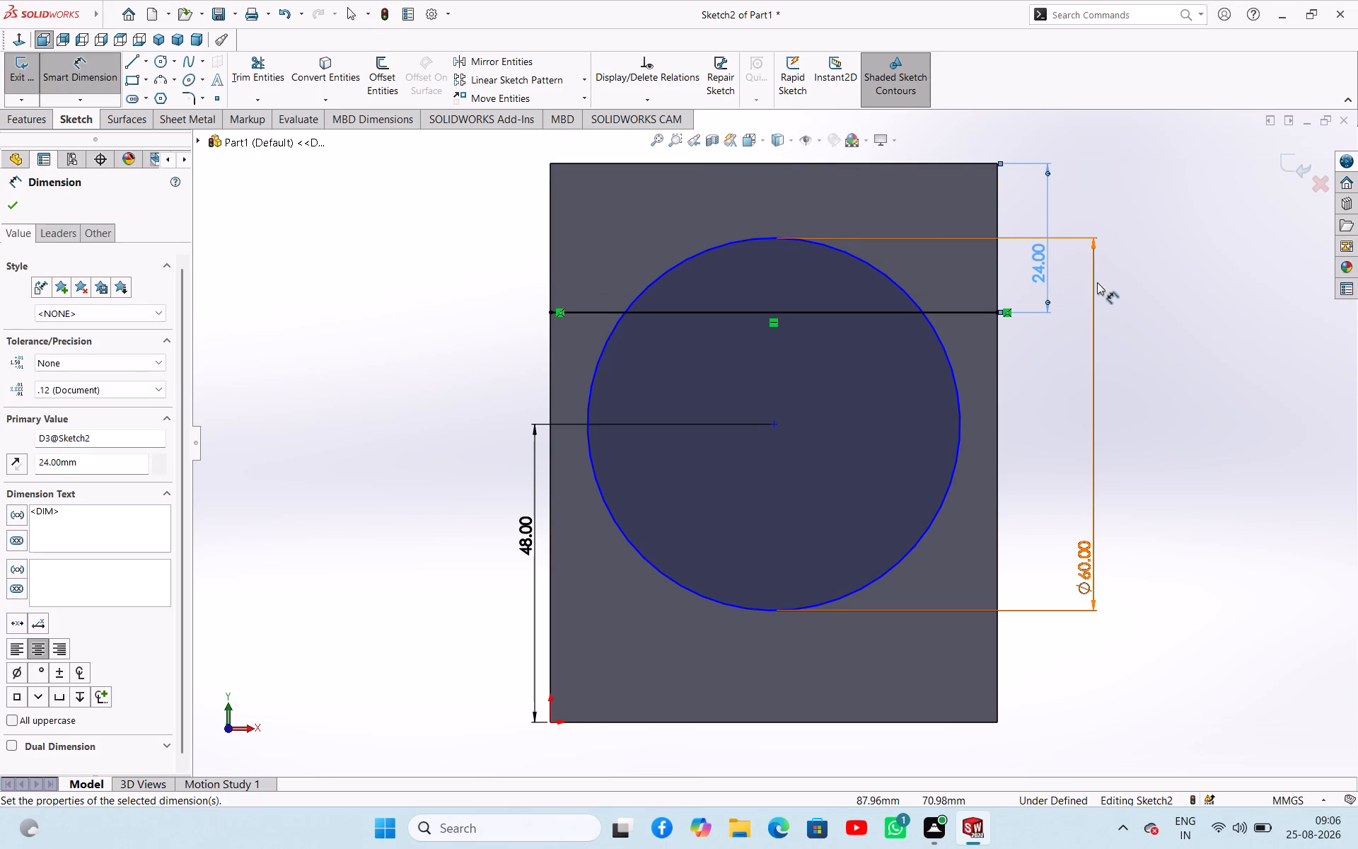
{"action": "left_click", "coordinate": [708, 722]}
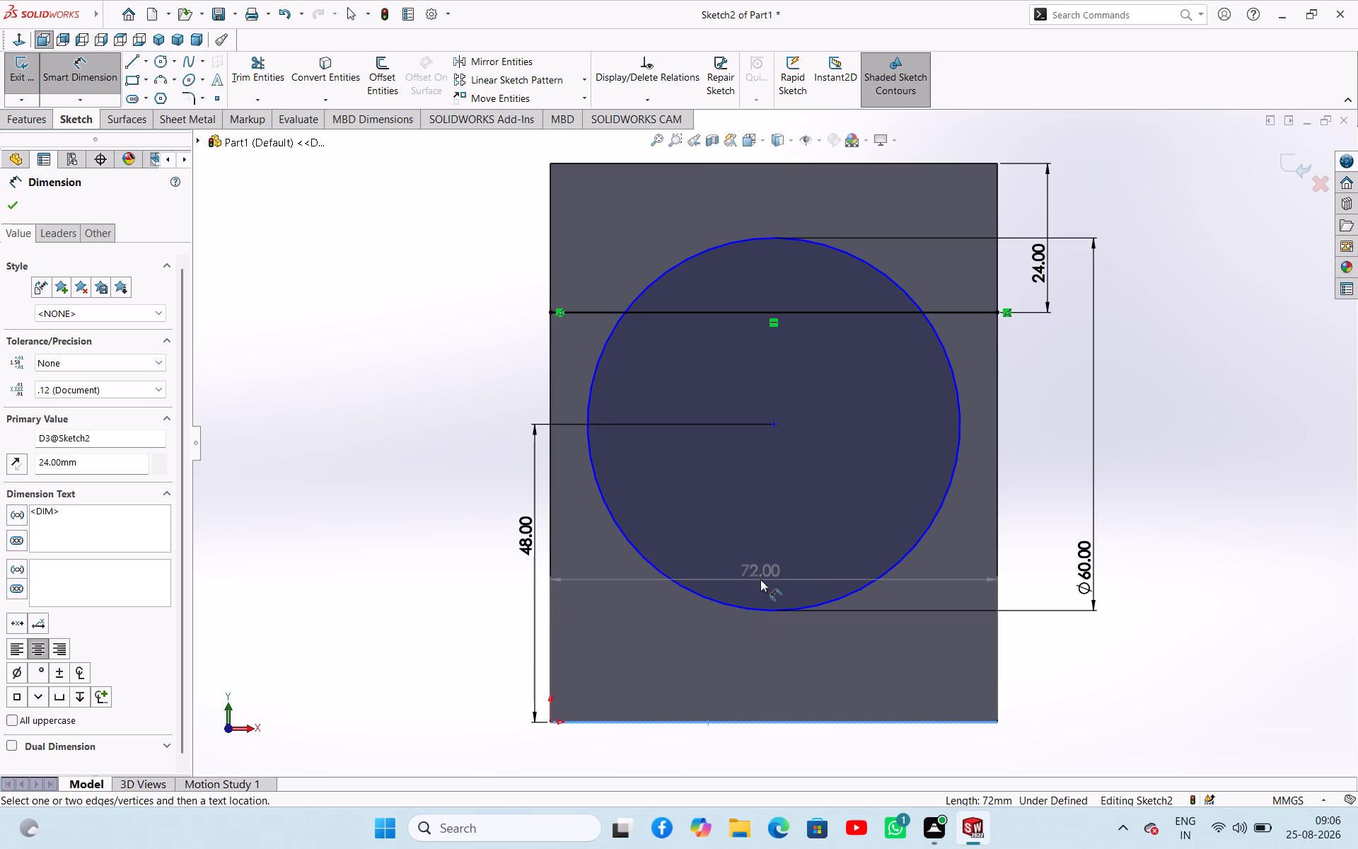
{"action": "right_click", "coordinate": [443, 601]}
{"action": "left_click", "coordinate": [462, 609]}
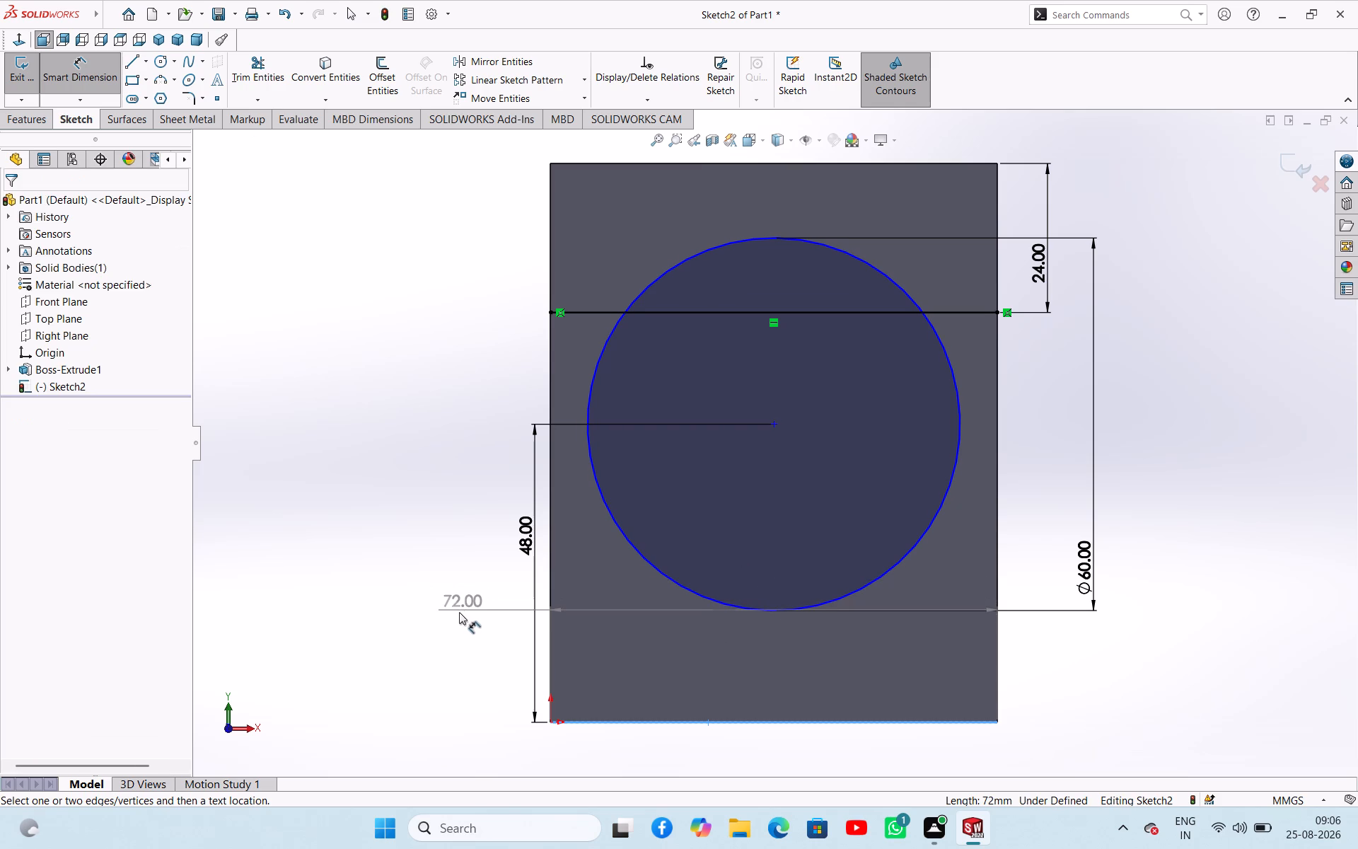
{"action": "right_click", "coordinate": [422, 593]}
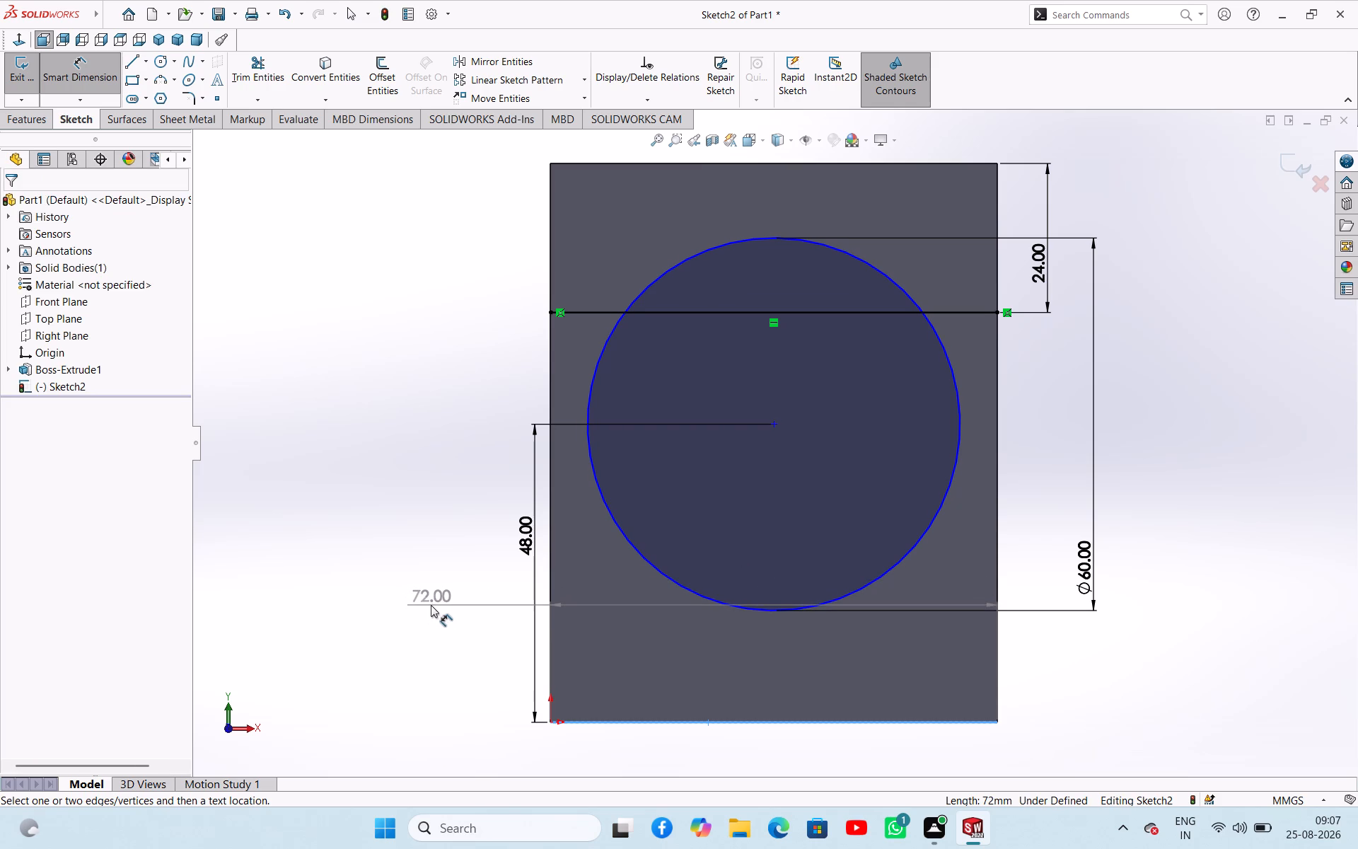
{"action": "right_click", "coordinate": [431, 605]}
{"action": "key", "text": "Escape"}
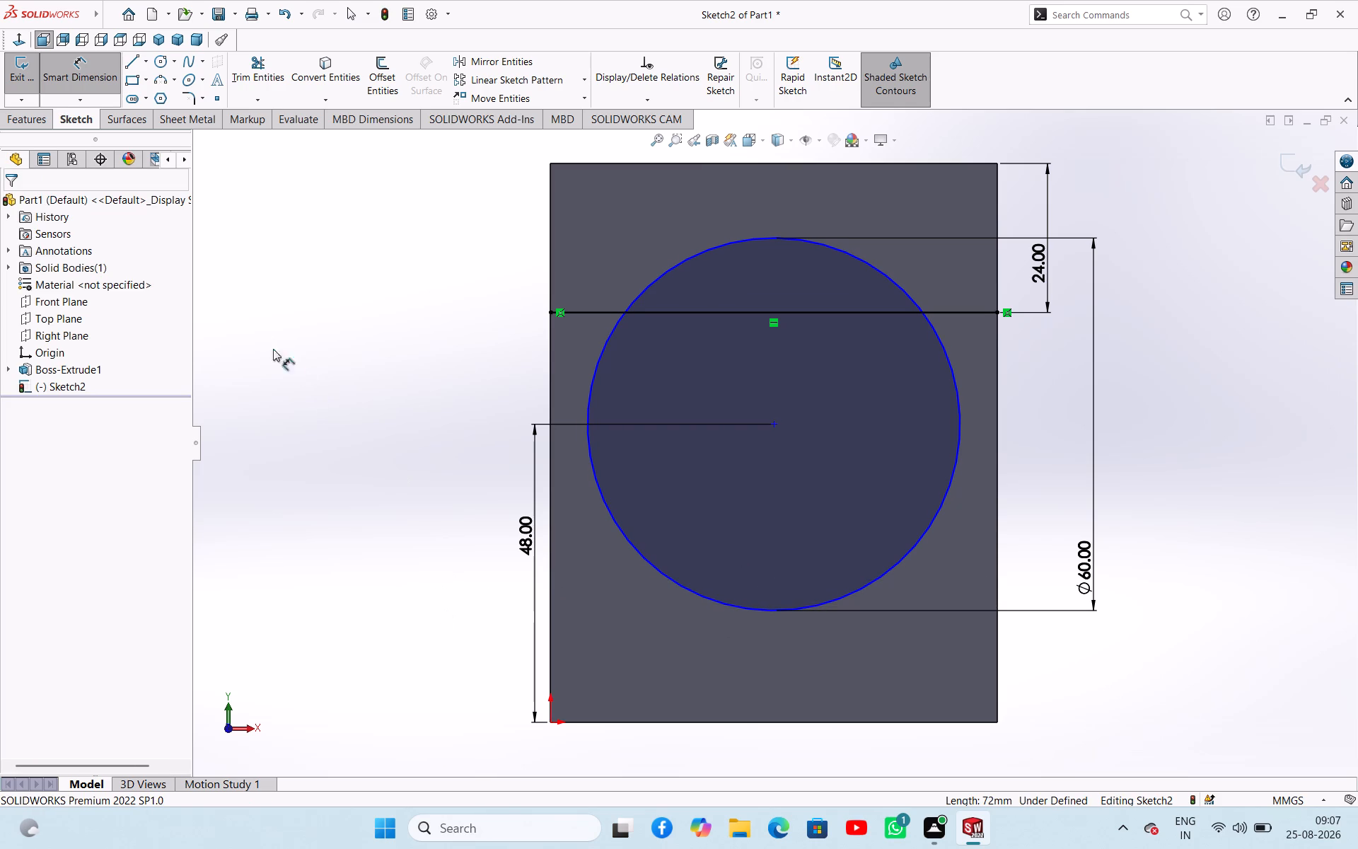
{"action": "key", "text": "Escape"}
Draw a second horizontal line across the full width of the face, crossing the circle about 22 mm above the block's bottom edge.
{"action": "left_click", "coordinate": [134, 62]}
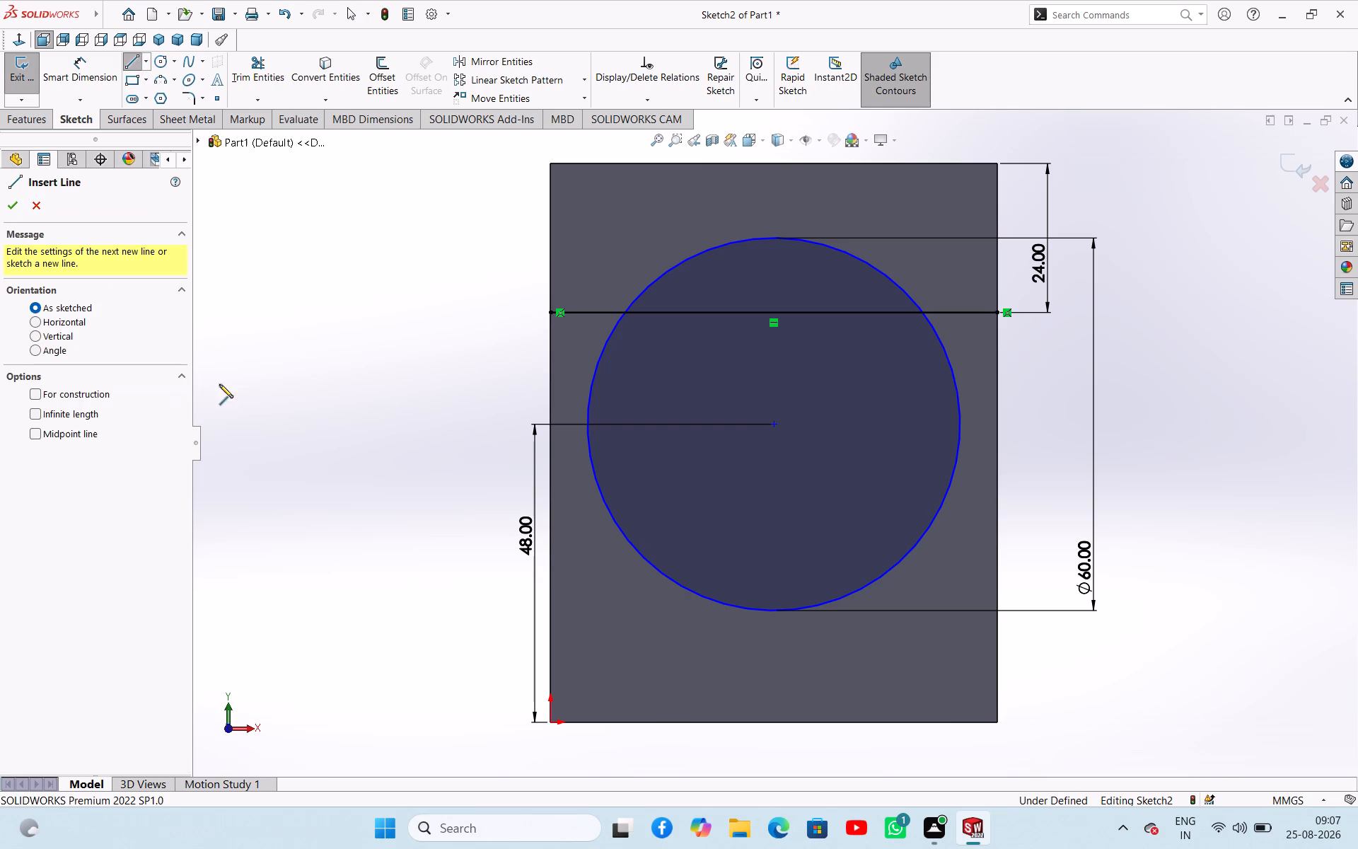
{"action": "left_click", "coordinate": [553, 584]}
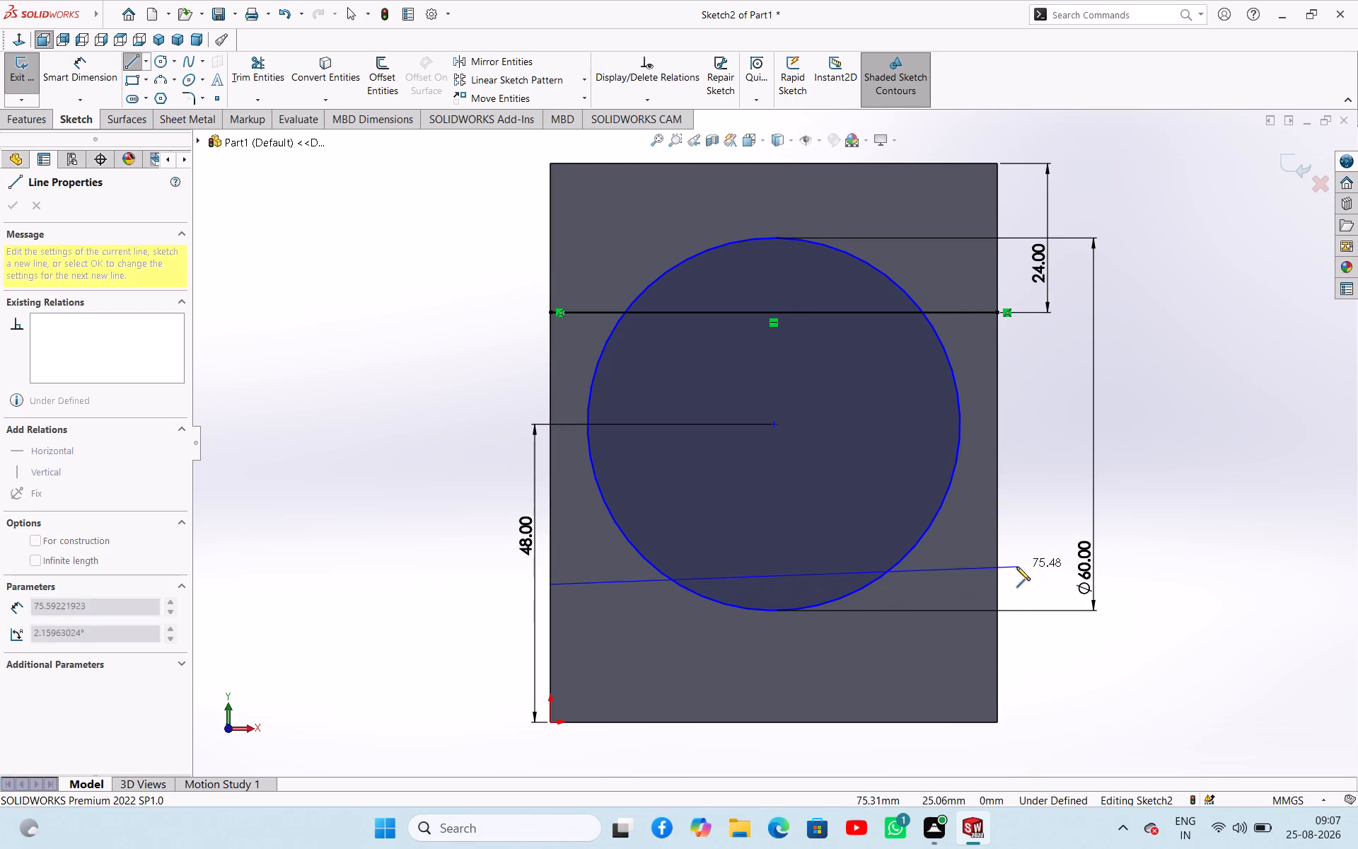
{"action": "left_click", "coordinate": [996, 588]}
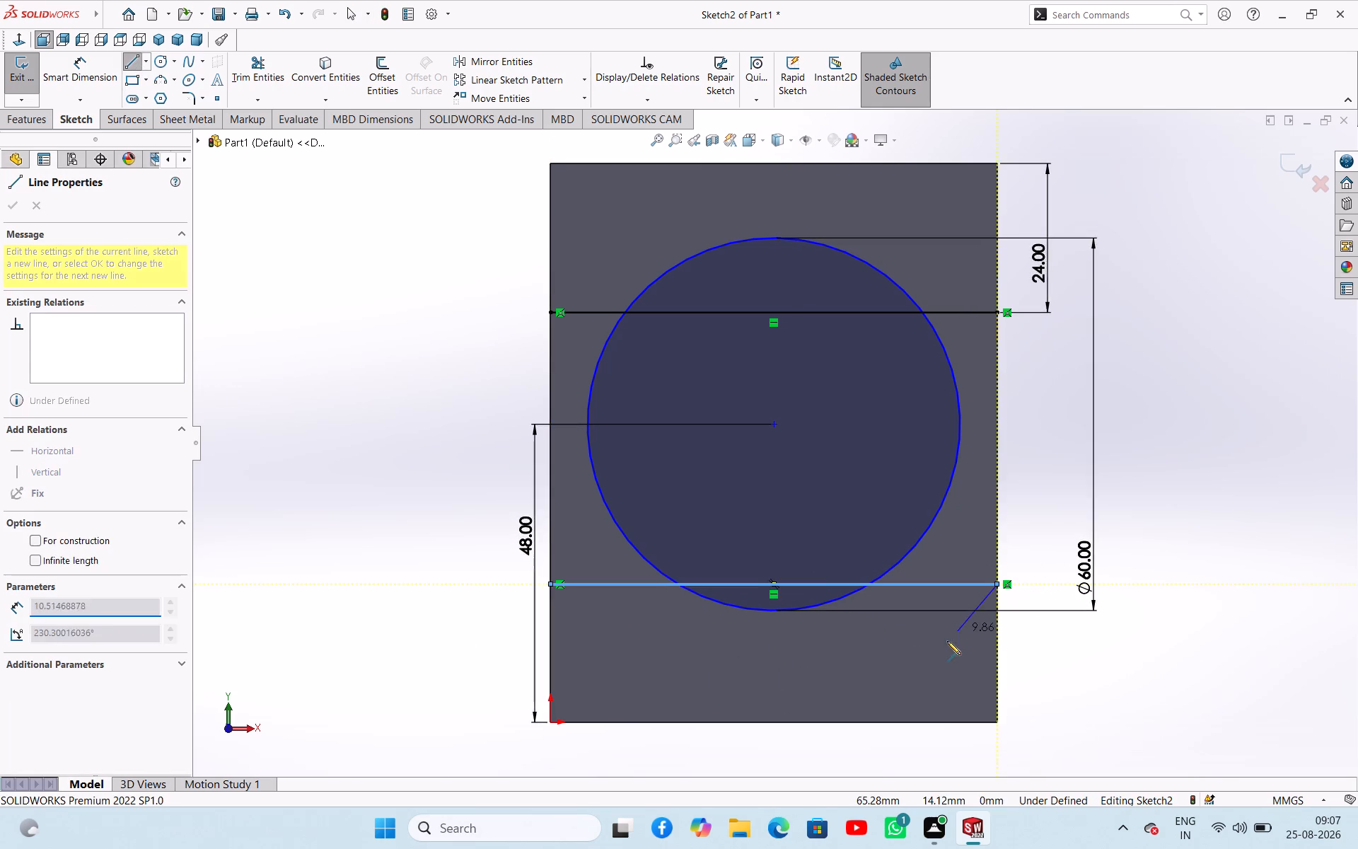
{"action": "key", "text": "Escape"}
Dimension the lower horizontal line 24 mm from the block's bottom edge.
{"action": "right_click_drag", "start_coordinate": [1076, 743], "coordinate": [1093, 663]}
{"action": "left_click", "coordinate": [948, 584]}
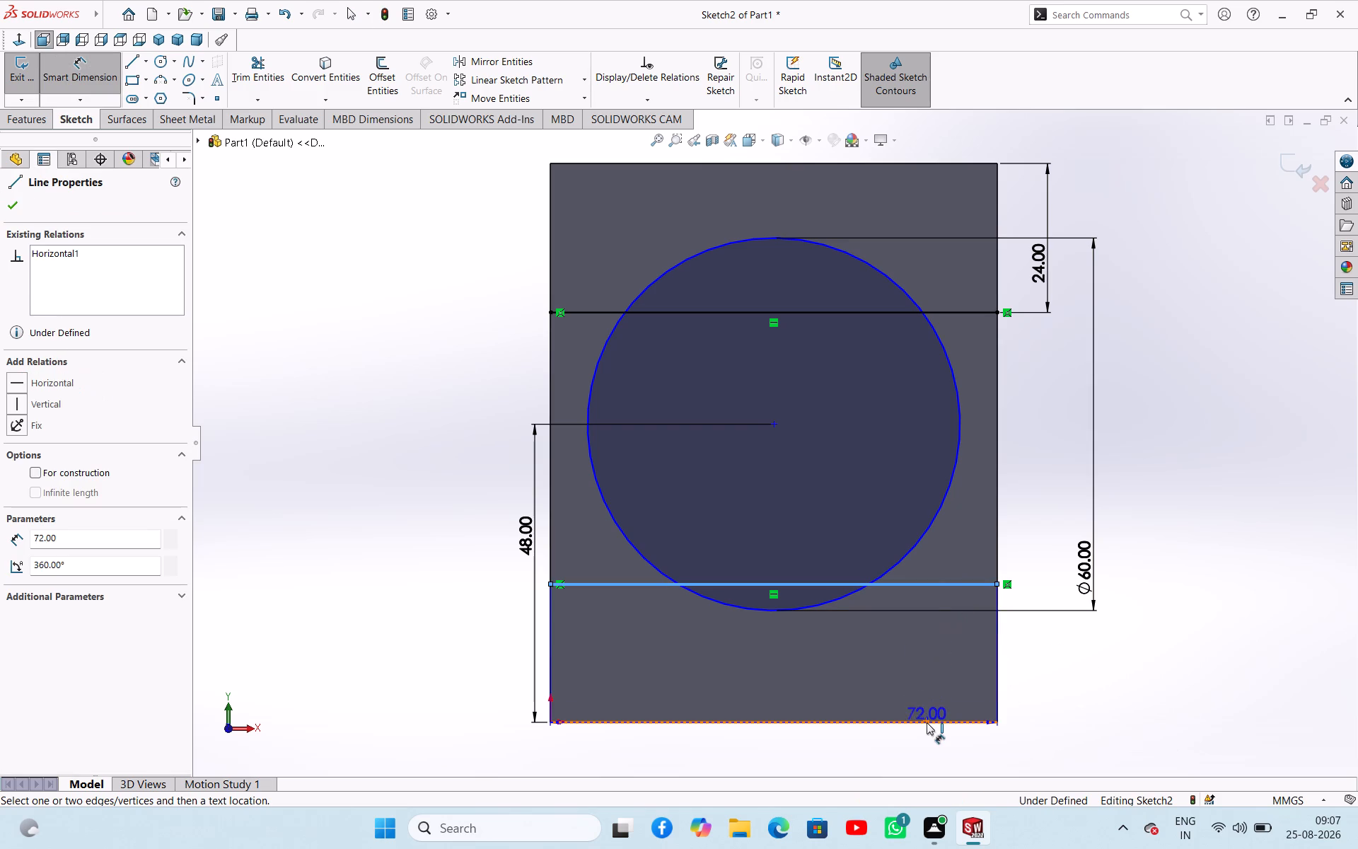
{"action": "left_click", "coordinate": [927, 722]}
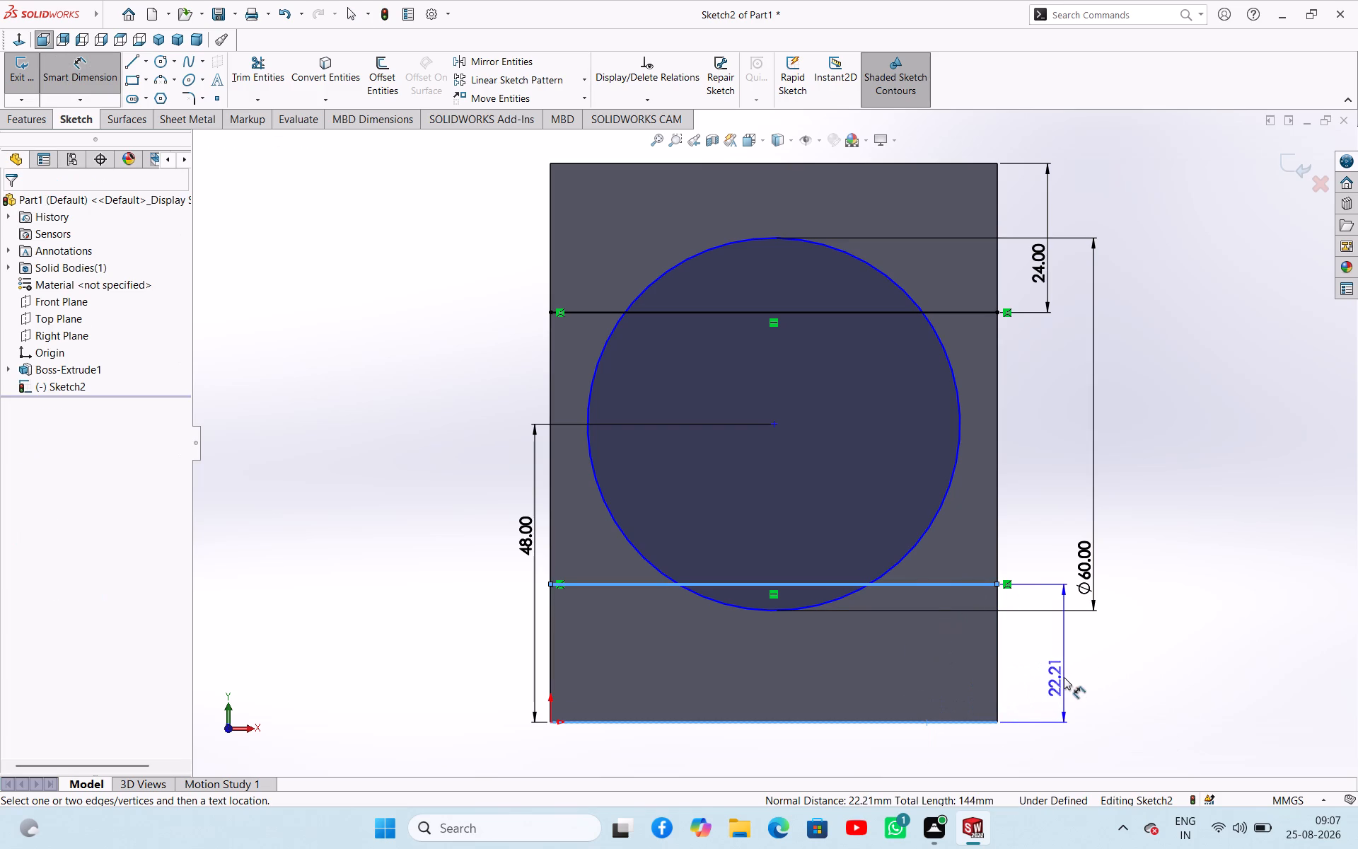
{"action": "left_click", "coordinate": [1064, 677]}
{"action": "key", "text": "2"}
{"action": "key", "text": "4"}
{"action": "key", "text": "Return"}
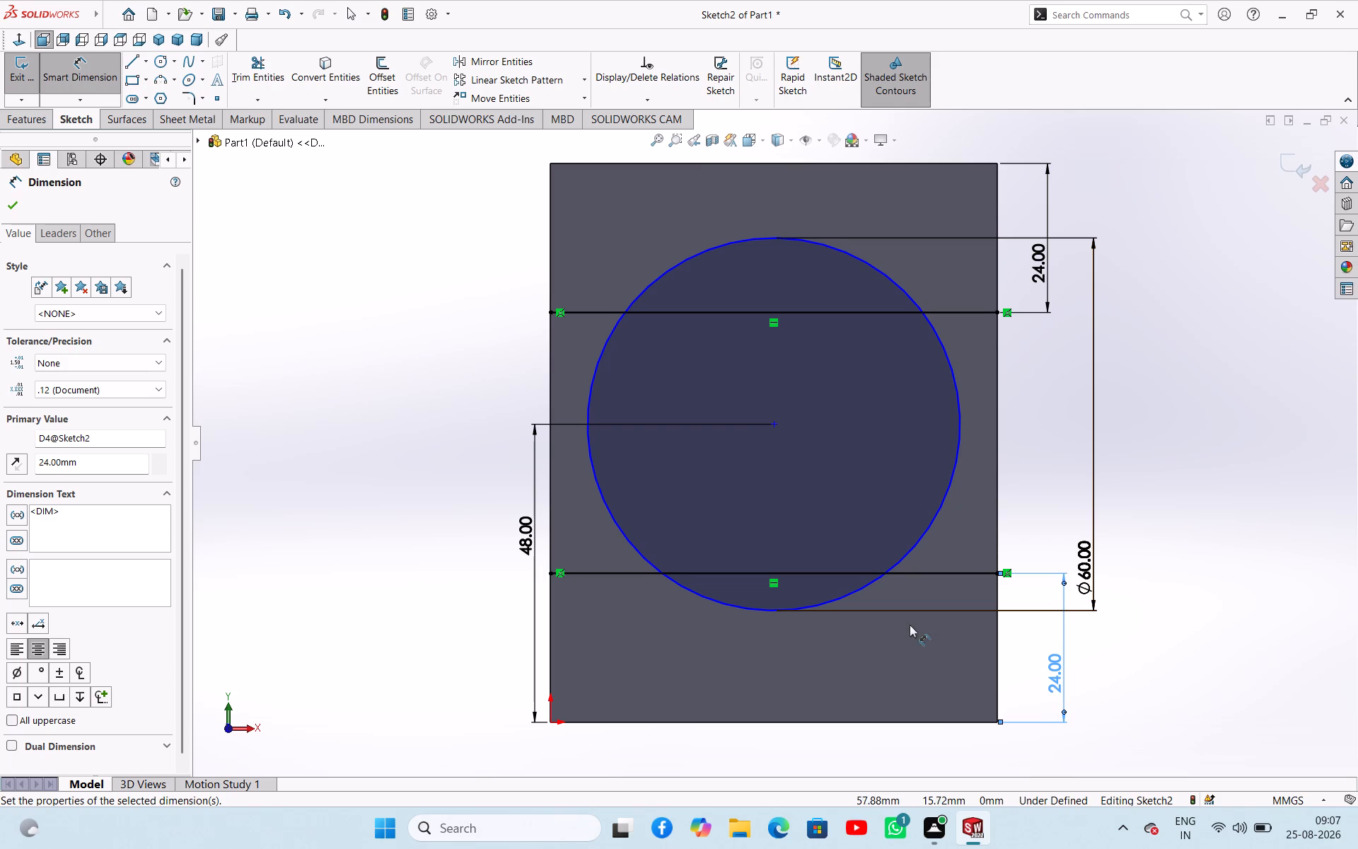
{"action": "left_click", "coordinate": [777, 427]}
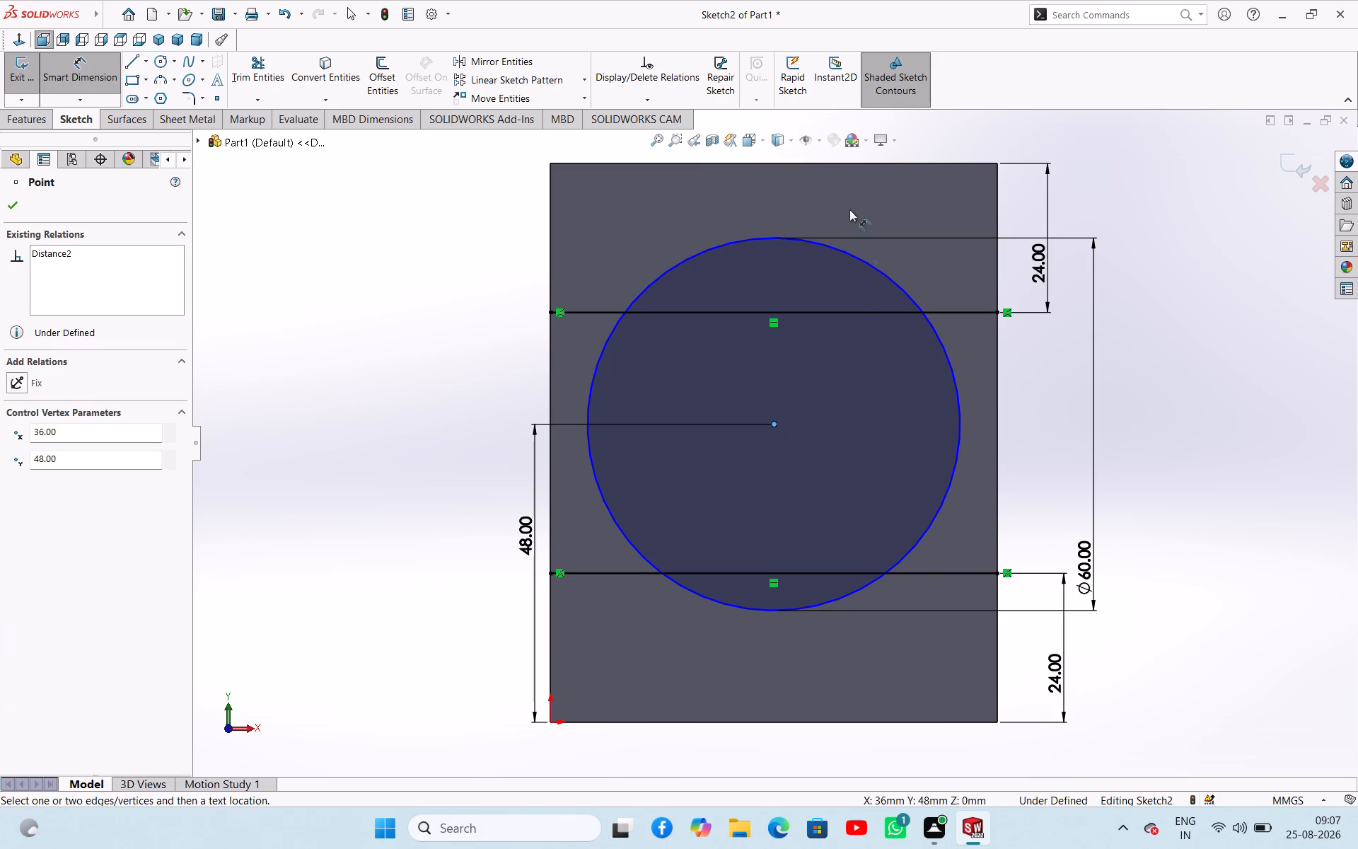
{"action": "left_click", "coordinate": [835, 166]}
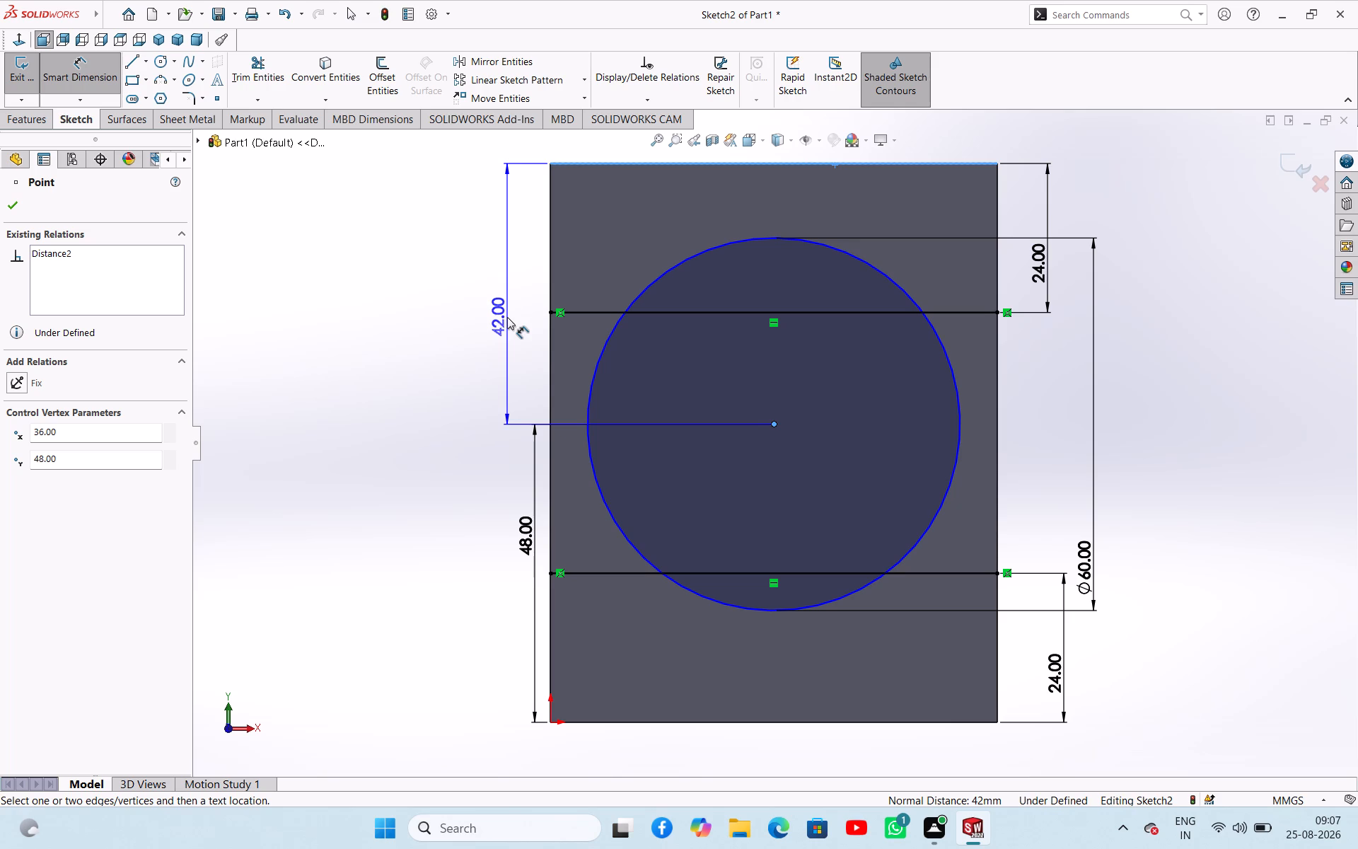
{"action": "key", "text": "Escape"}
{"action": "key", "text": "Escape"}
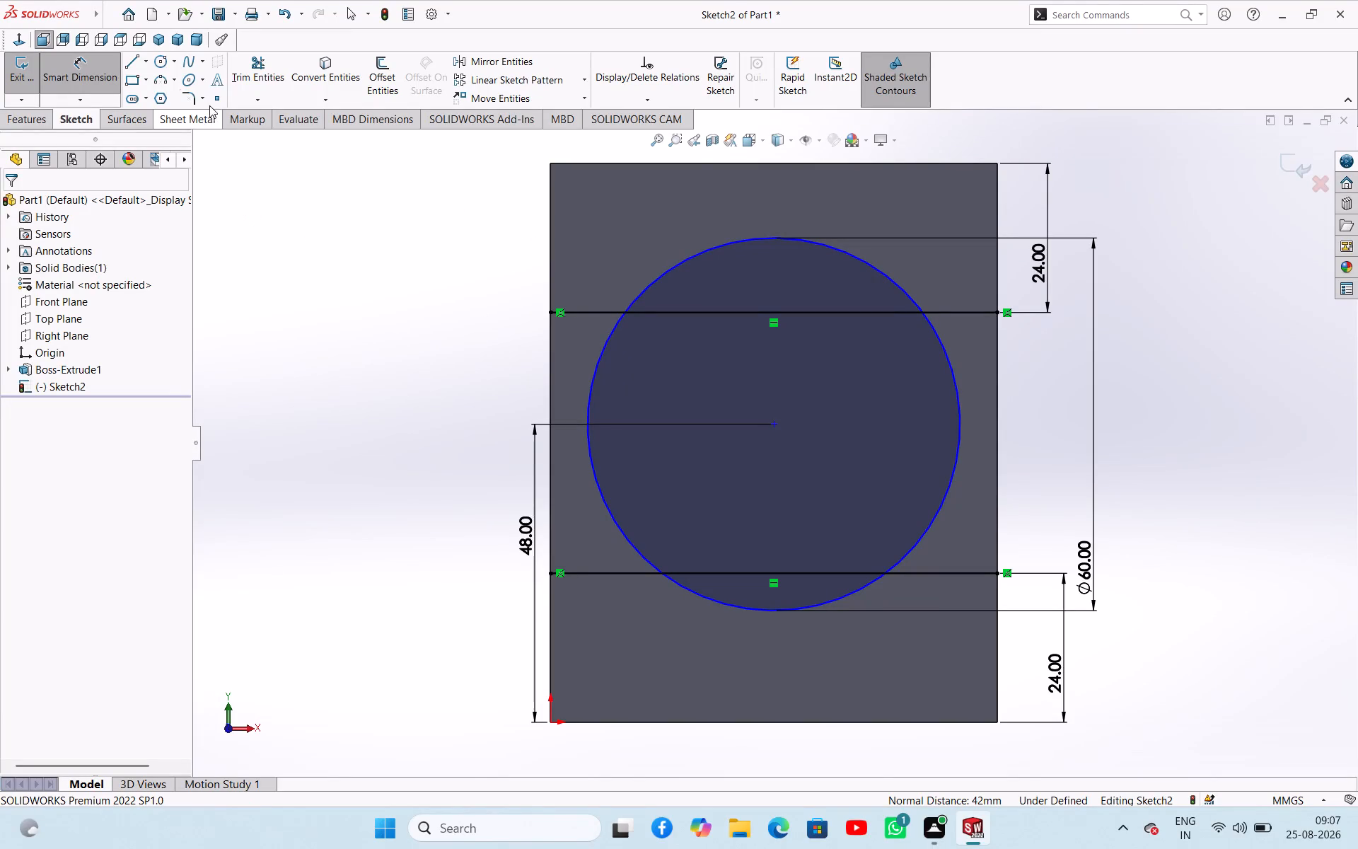
Trim both lines' segments inside the circle and the circle's side arcs between the lines, keeping the upper and lower arcs.
{"action": "left_click", "coordinate": [278, 83]}
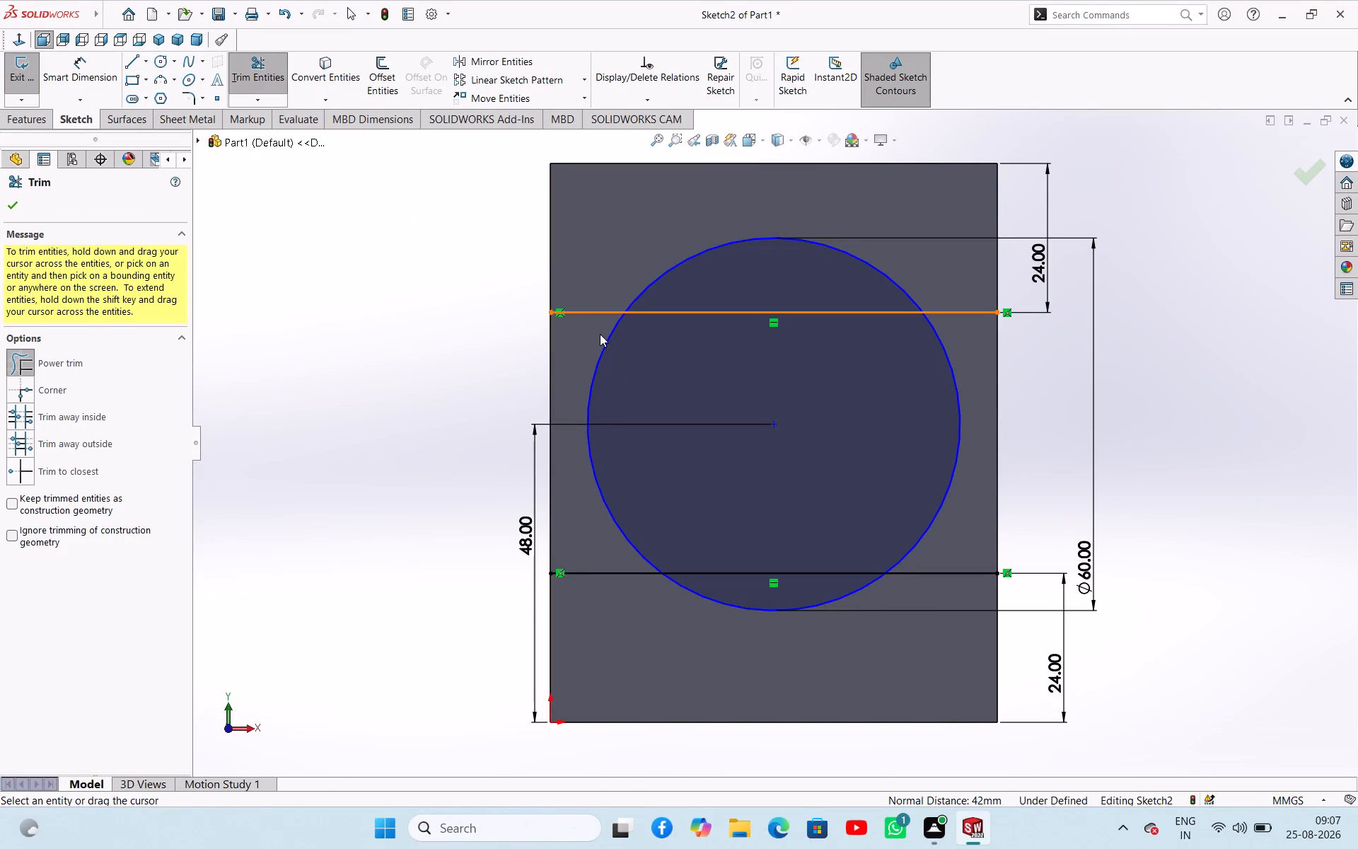
{"action": "left_click_drag", "start_coordinate": [721, 355], "coordinate": [750, 310]}
{"action": "left_click_drag", "start_coordinate": [553, 356], "coordinate": [607, 360]}
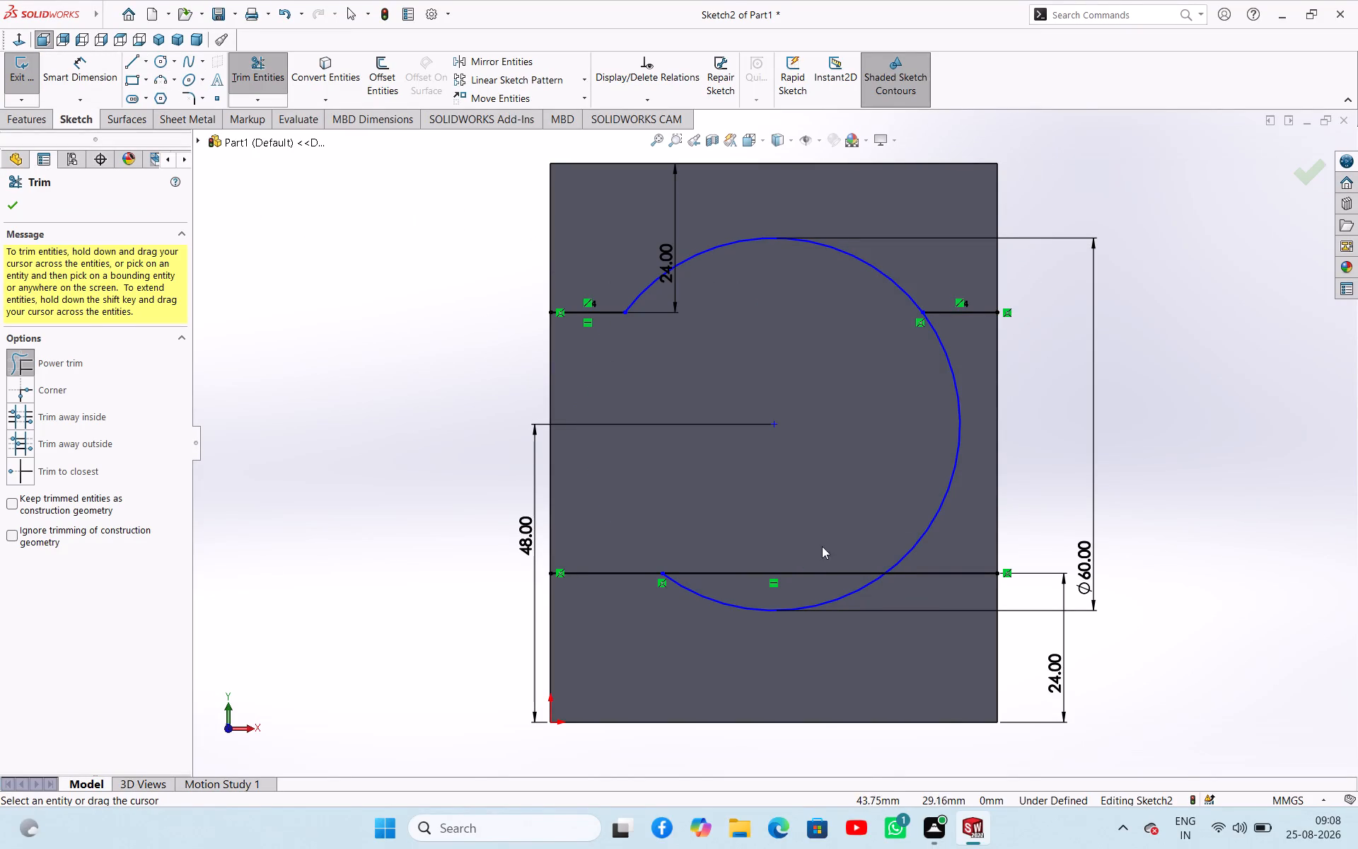
{"action": "left_click_drag", "start_coordinate": [780, 584], "coordinate": [794, 570]}
{"action": "left_click_drag", "start_coordinate": [898, 467], "coordinate": [956, 467]}
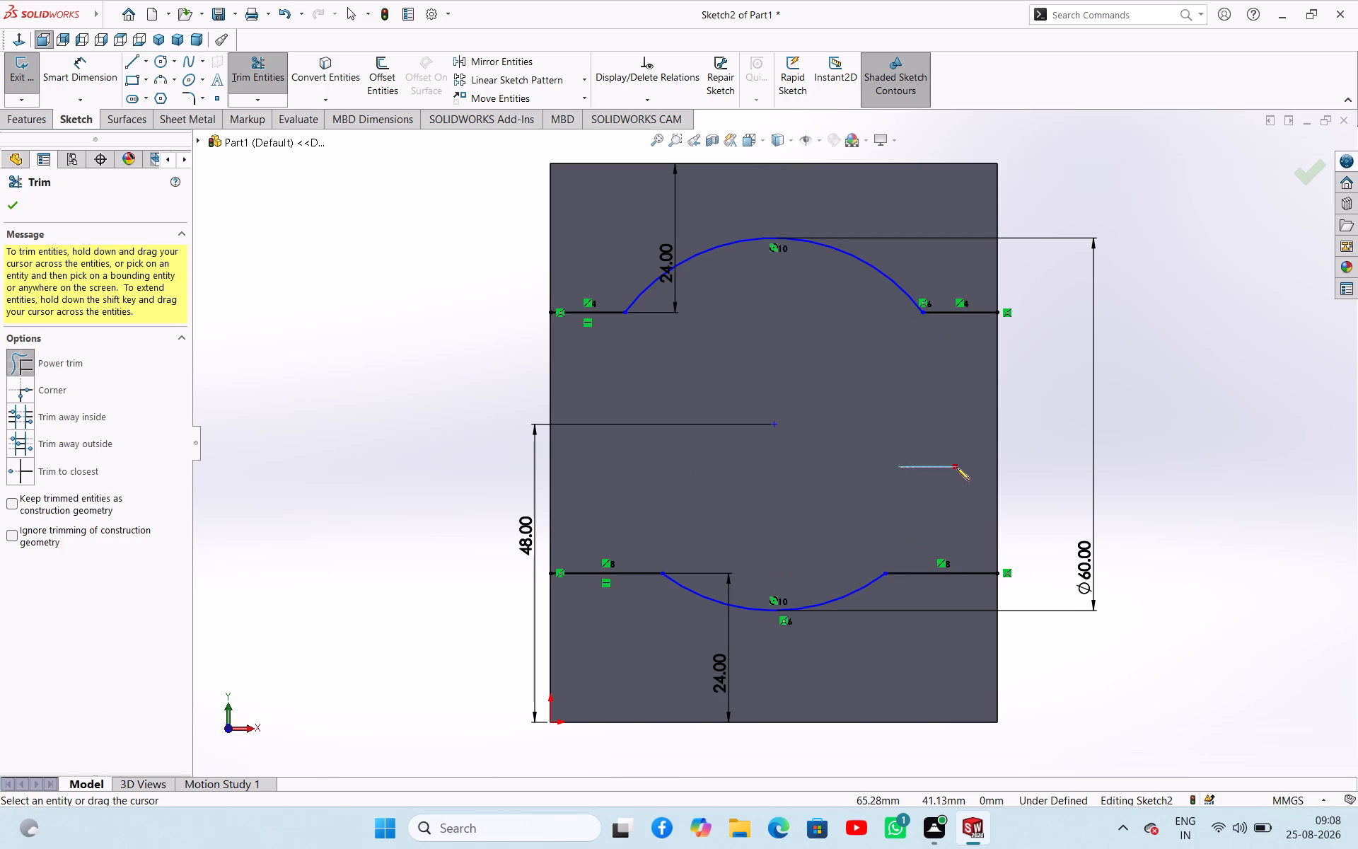
{"action": "left_click_drag", "start_coordinate": [956, 467], "coordinate": [961, 467]}
{"action": "right_click", "coordinate": [300, 369]}
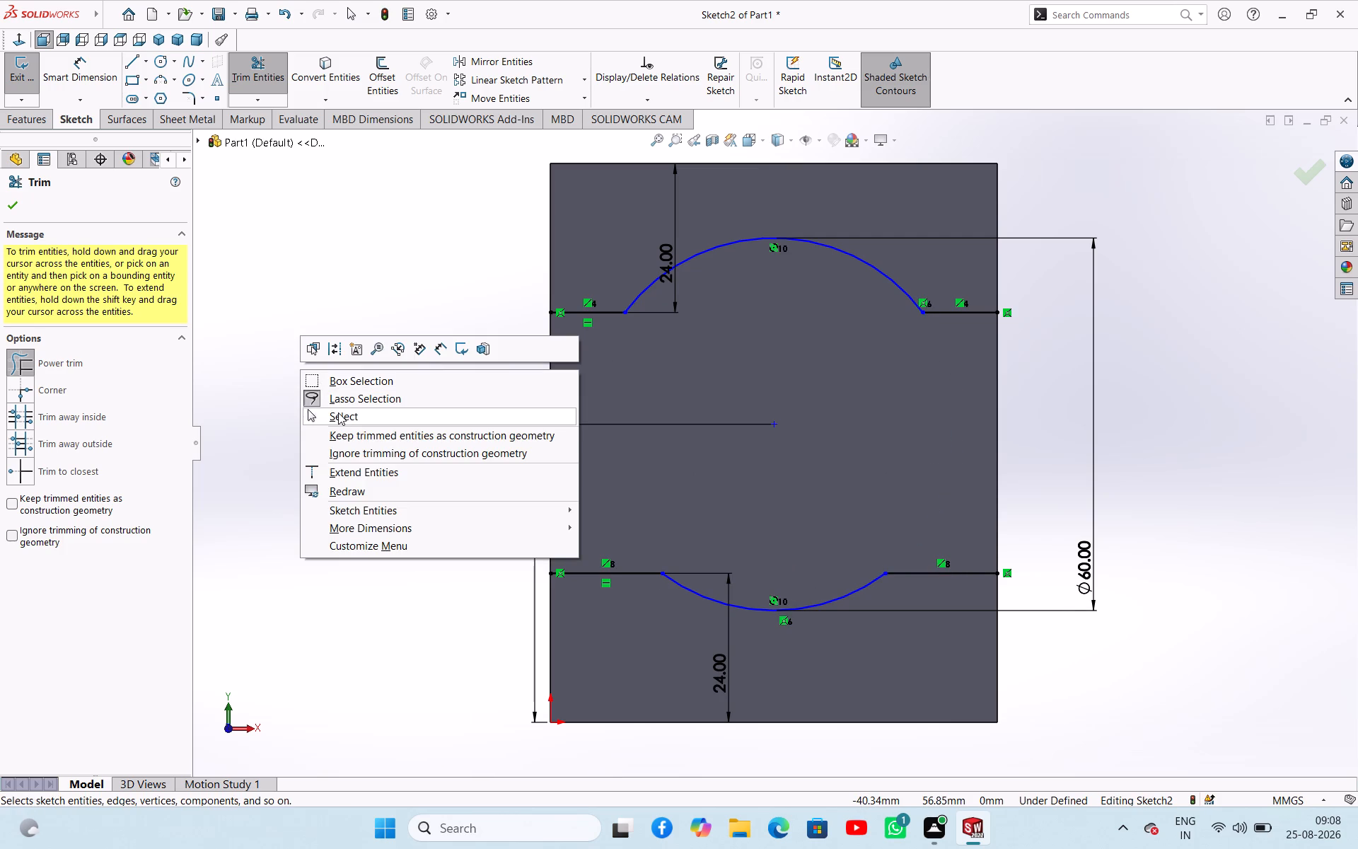
{"action": "left_click", "coordinate": [339, 415]}
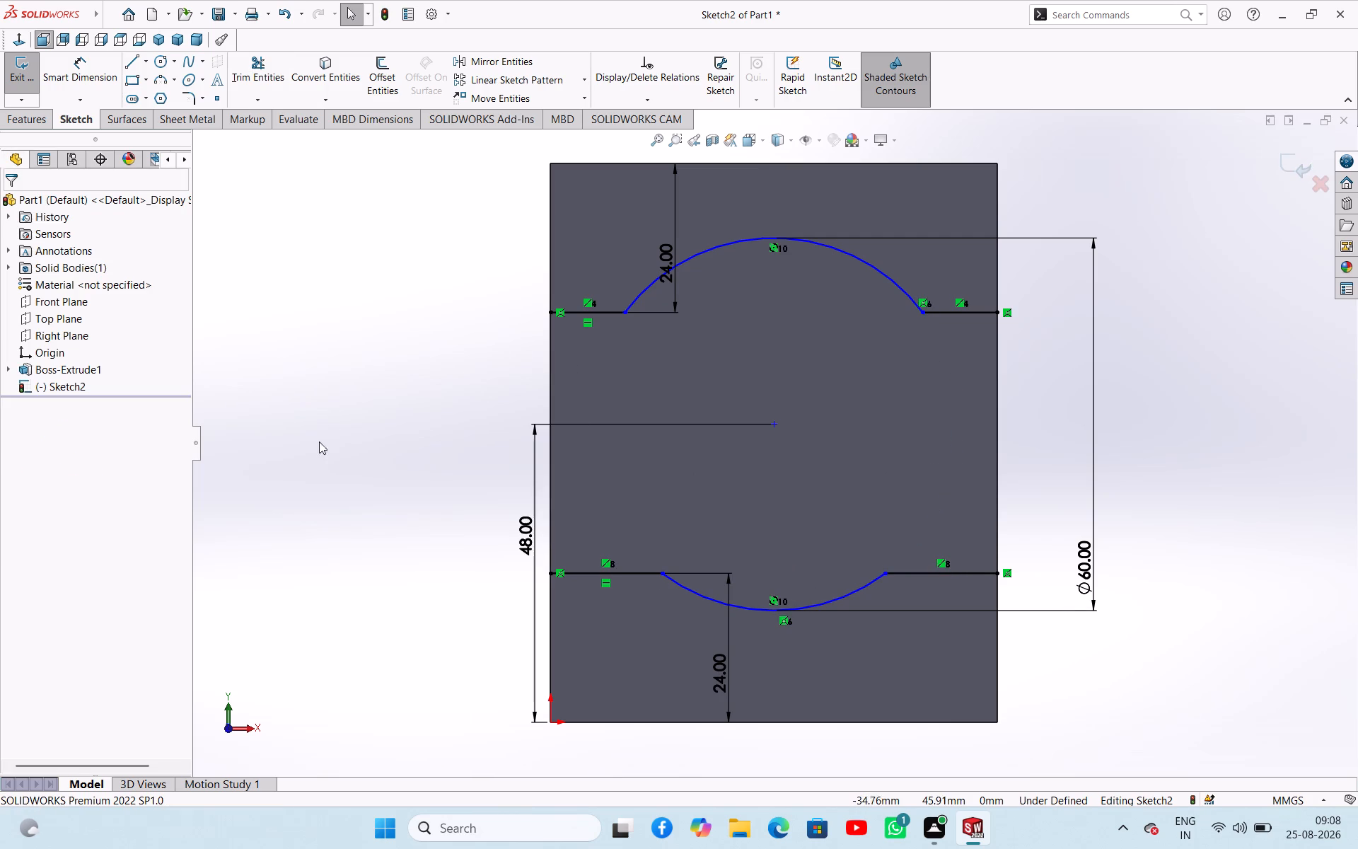
Draw a 42 mm vertical line along the block's left edge, joining the outer ends of the upper and lower horizontal lines.
{"action": "left_click", "coordinate": [123, 68]}
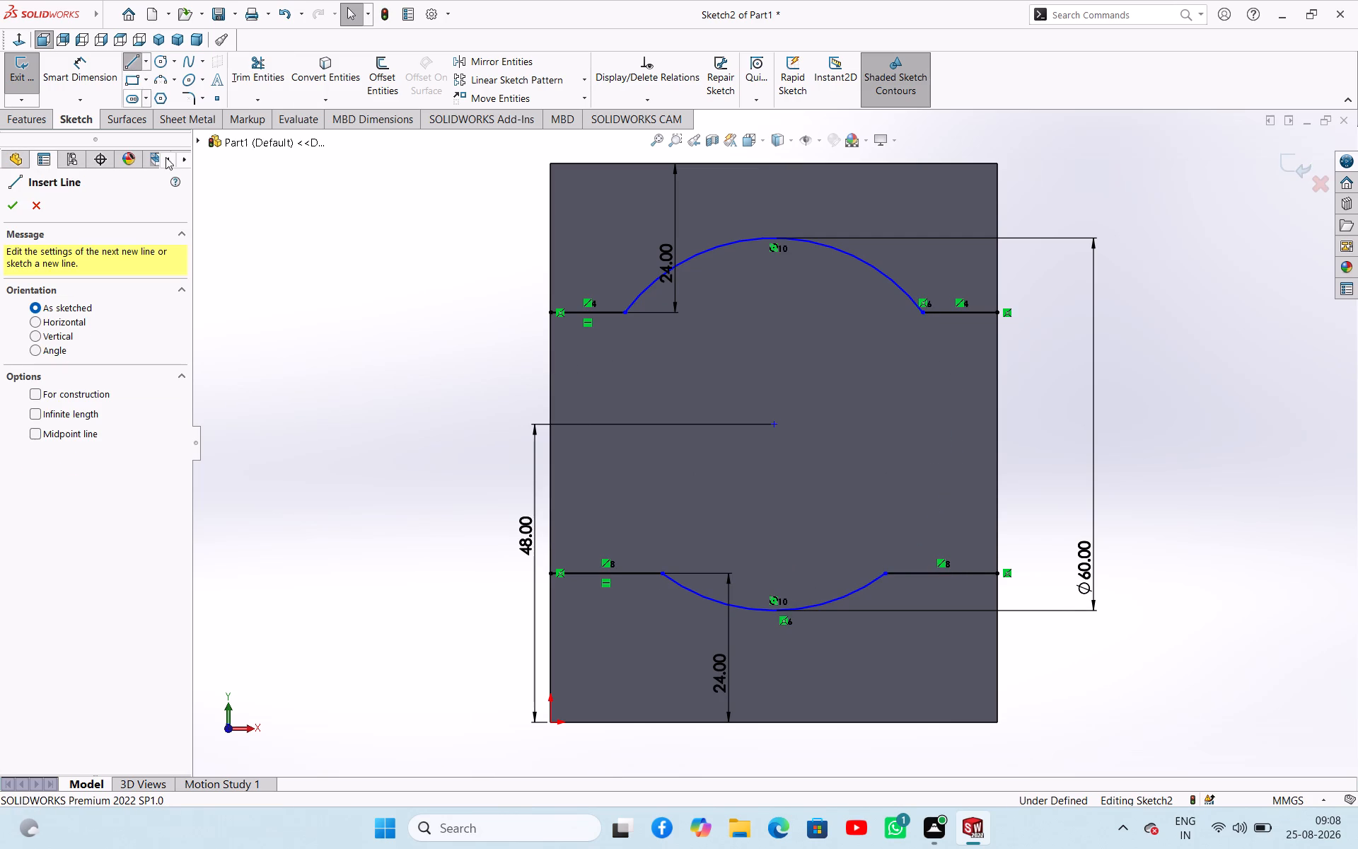
{"action": "left_click", "coordinate": [550, 311]}
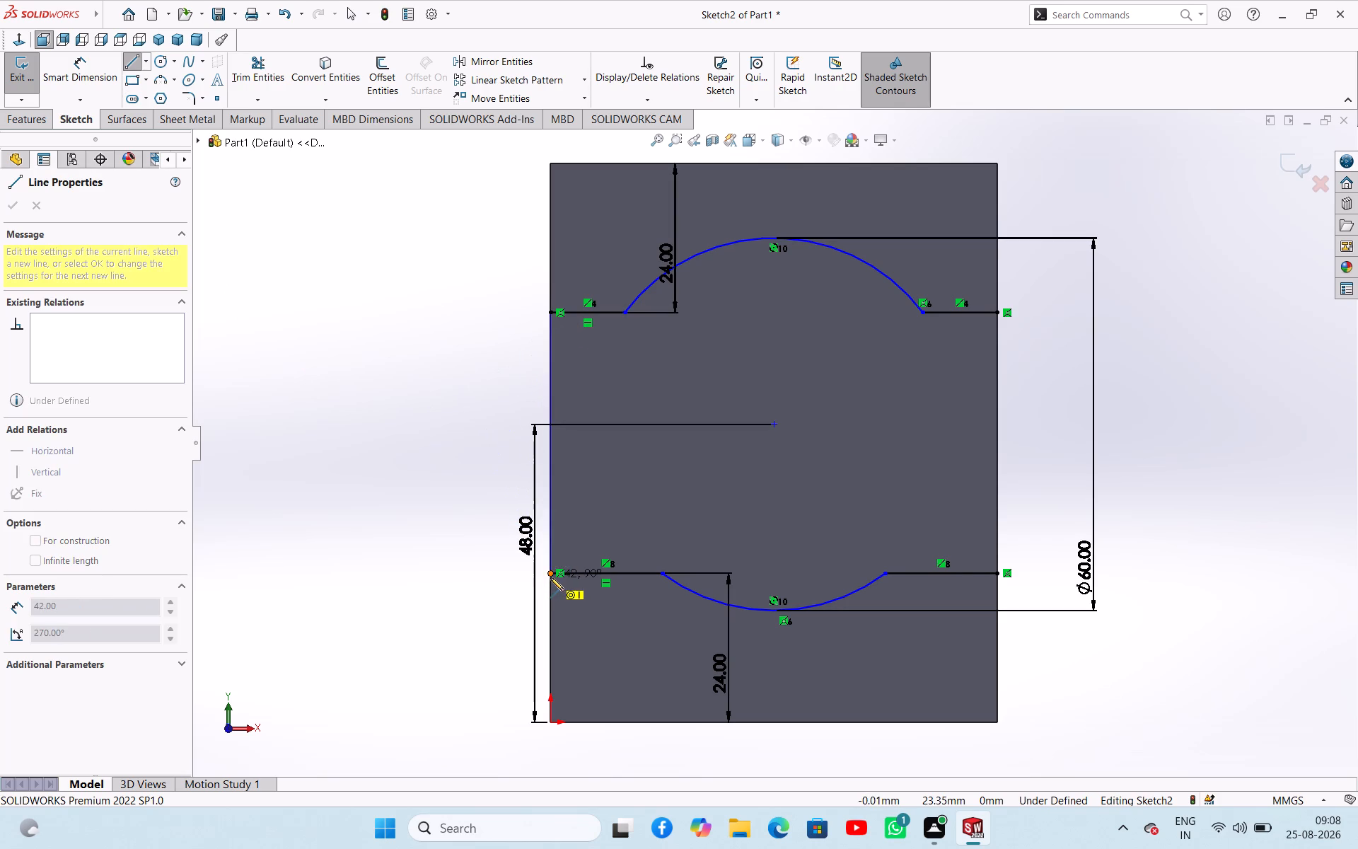
{"action": "left_click", "coordinate": [550, 577]}
{"action": "key", "text": "Escape"}
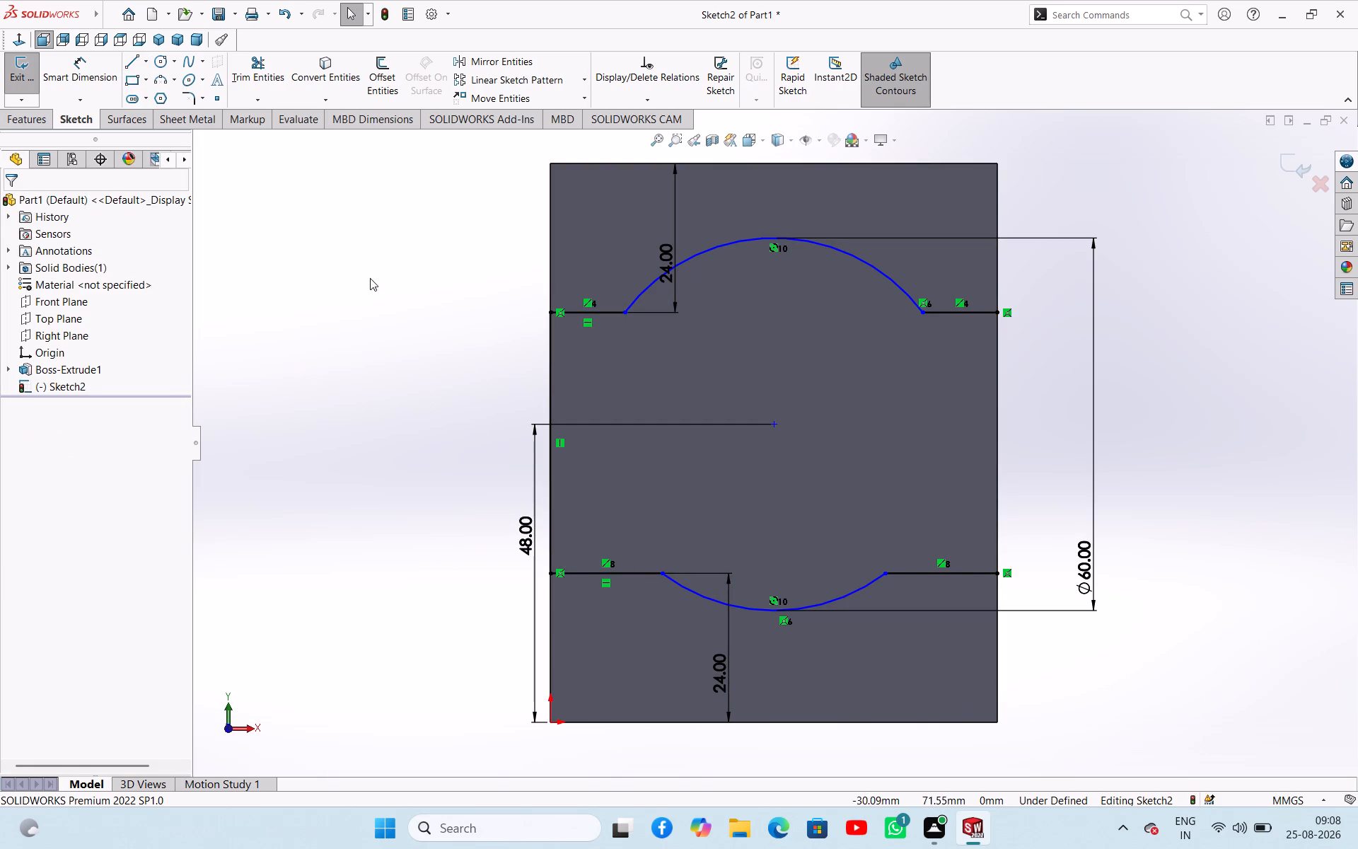
Draw a 42 mm vertical line along the block's right edge, joining the outer ends of the lower and upper horizontal lines.
{"action": "right_click_drag", "start_coordinate": [370, 278], "coordinate": [294, 286]}
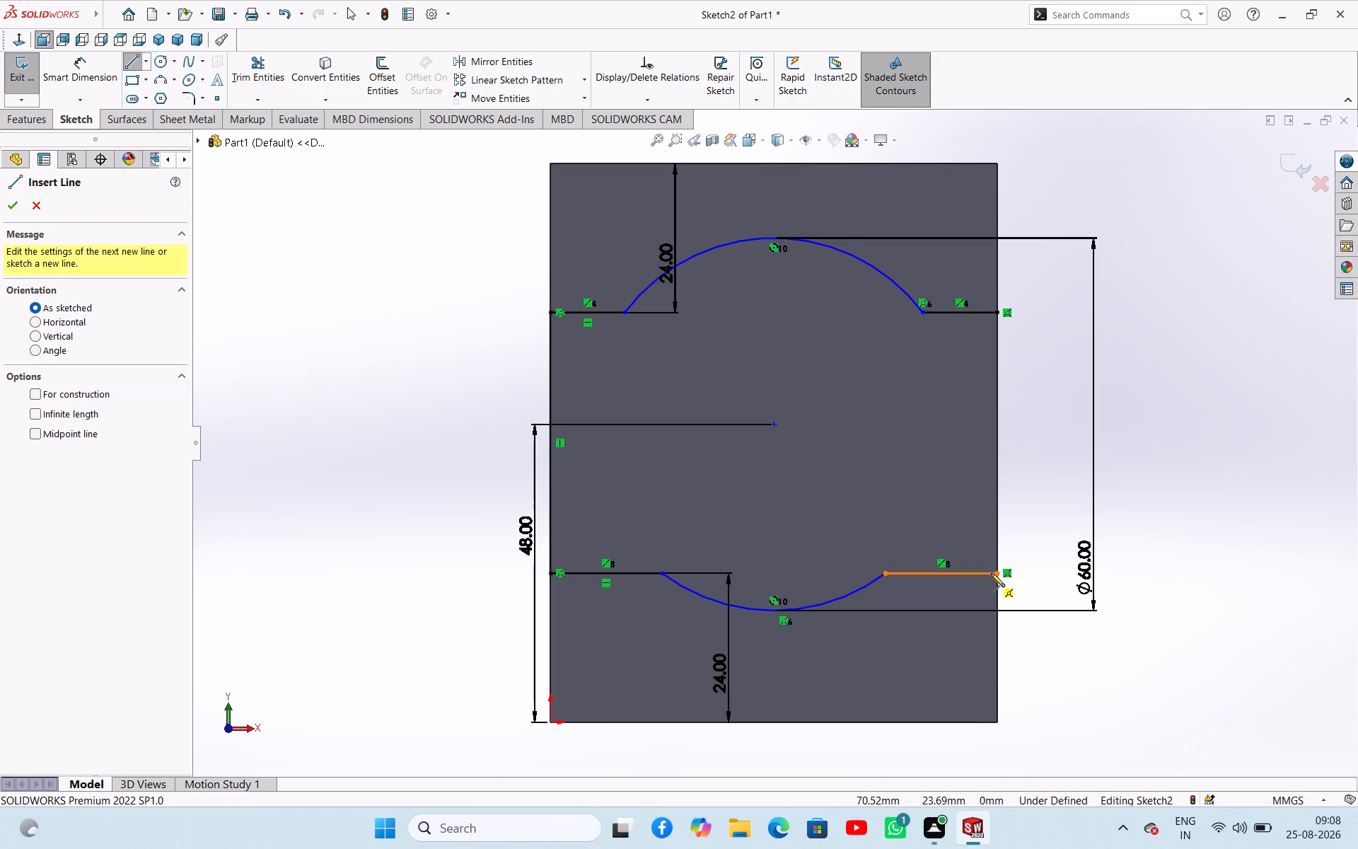
{"action": "left_click", "coordinate": [997, 574]}
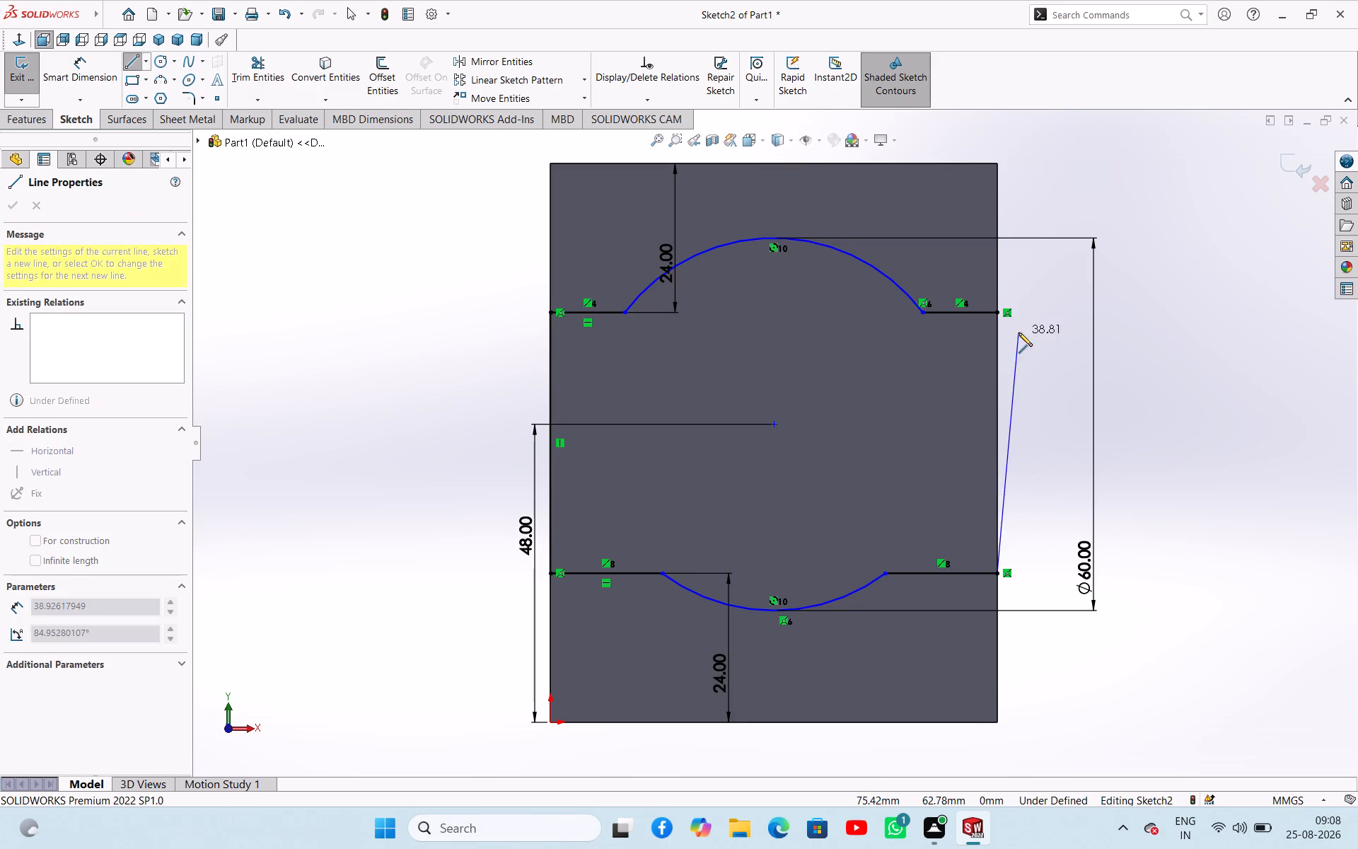
{"action": "left_click", "coordinate": [999, 314]}
{"action": "right_click", "coordinate": [451, 389]}
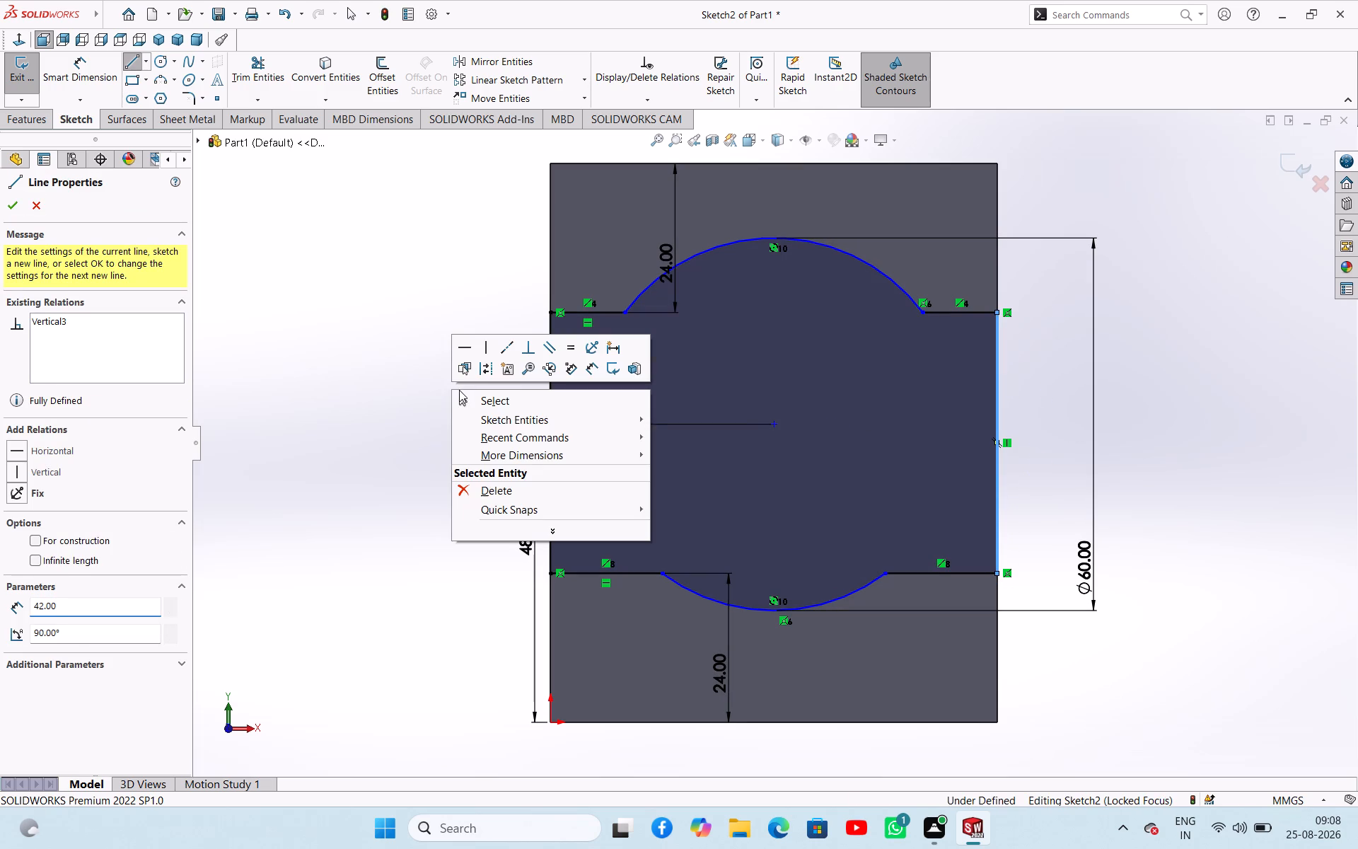
{"action": "left_click", "coordinate": [495, 401]}
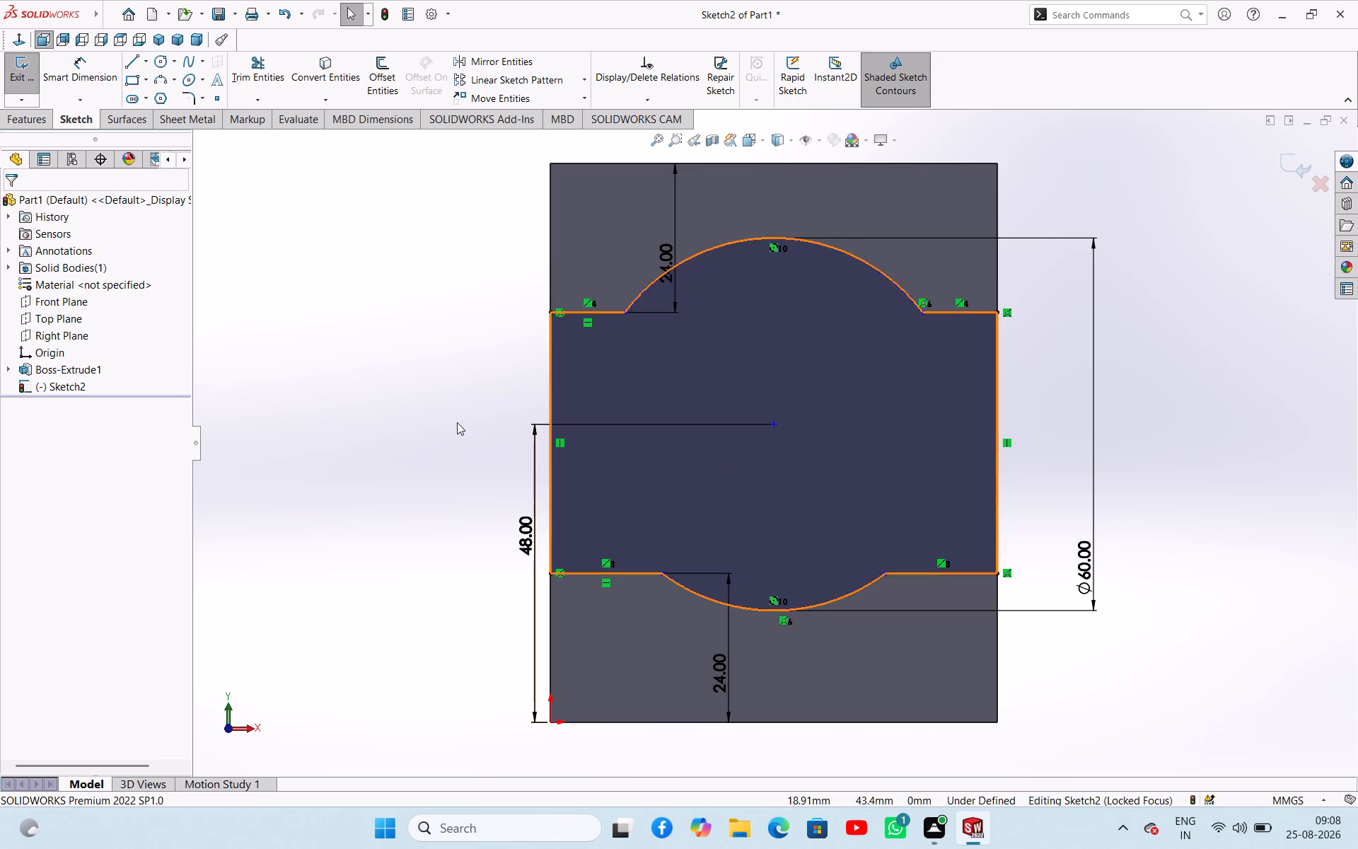
Finish the sketch and cut-extrude the closed front-face profile into the block to a blind depth of 10 mm.
{"action": "scroll", "coordinate": [760, 531], "scroll_direction": "up", "scroll_amount": 2}
{"action": "middle_click_drag", "start_coordinate": [1143, 522], "coordinate": [1090, 625]}
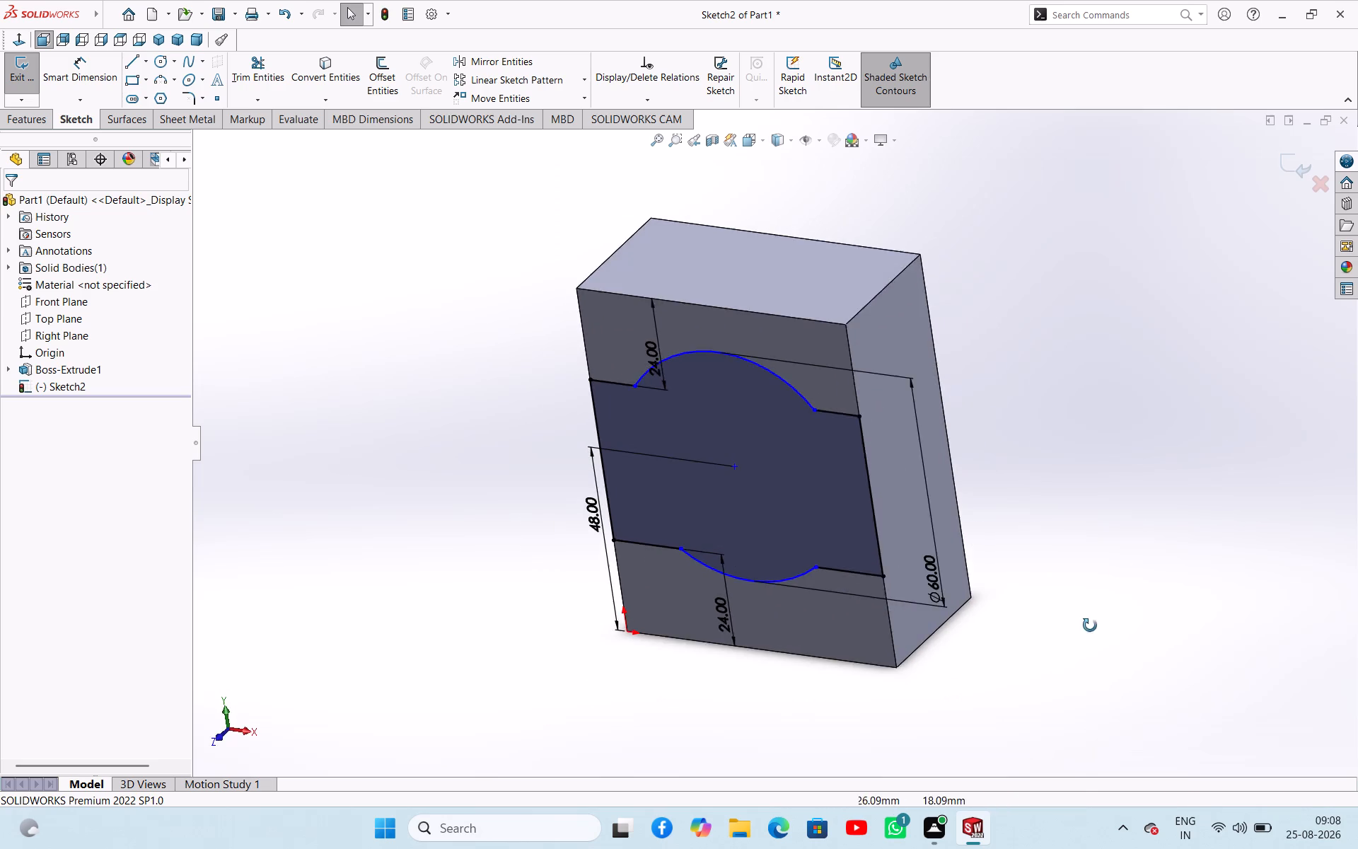
{"action": "middle_click_drag", "start_coordinate": [1090, 625], "coordinate": [1080, 668]}
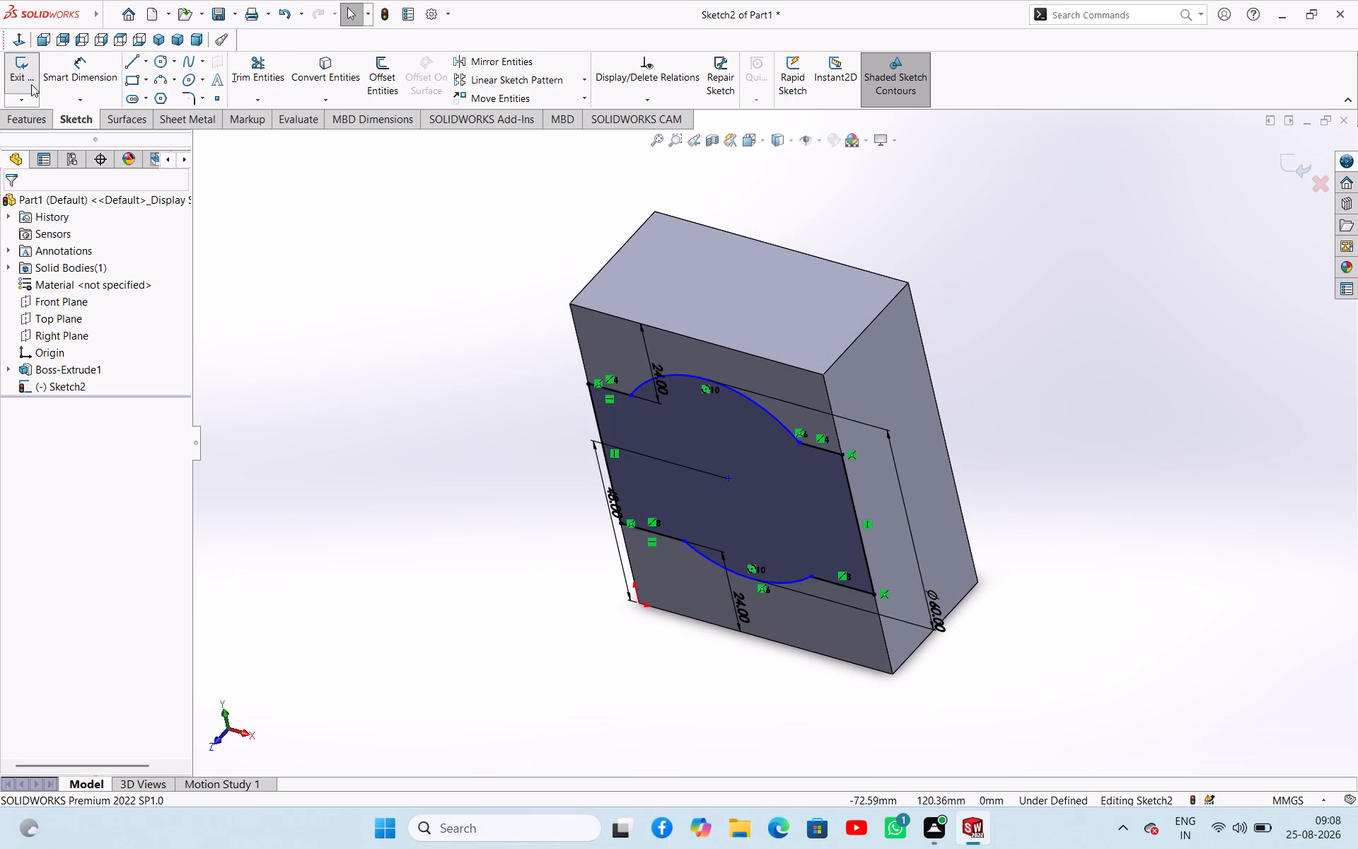
{"action": "left_click", "coordinate": [28, 84]}
{"action": "left_click", "coordinate": [231, 80]}
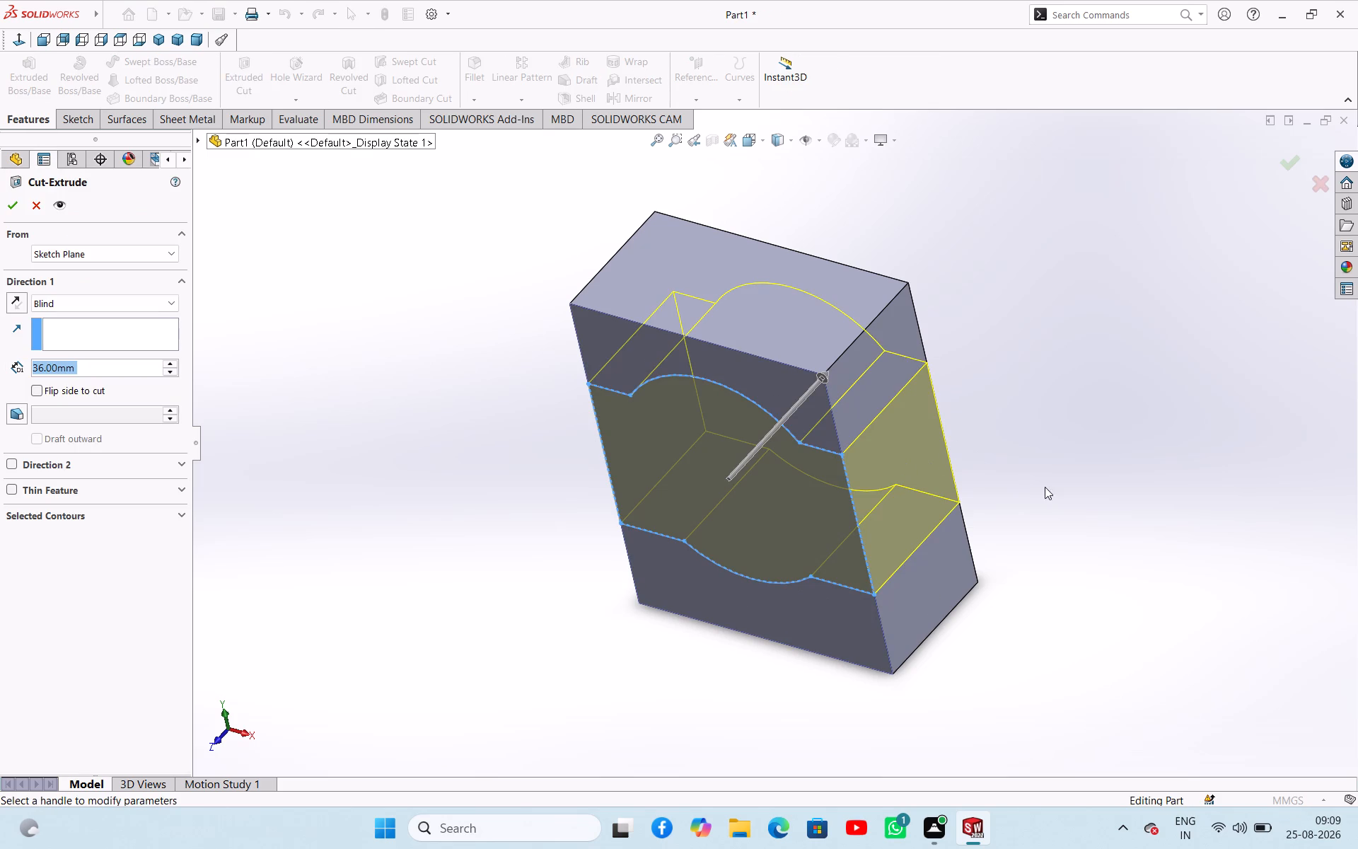
{"action": "middle_click_drag", "start_coordinate": [1030, 444], "coordinate": [995, 470]}
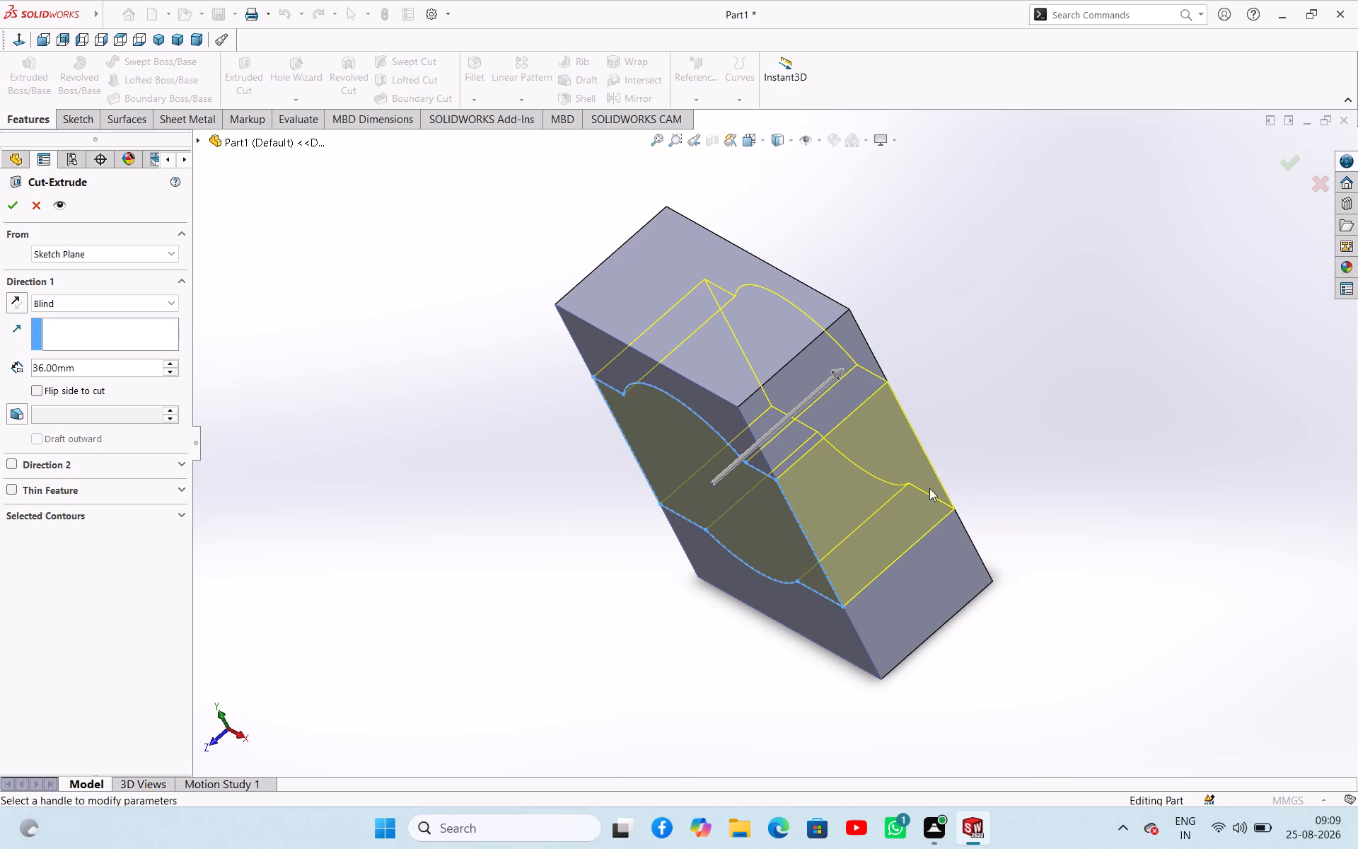
{"action": "triple_click", "coordinate": [168, 370]}
{"action": "left_click", "coordinate": [168, 370]}
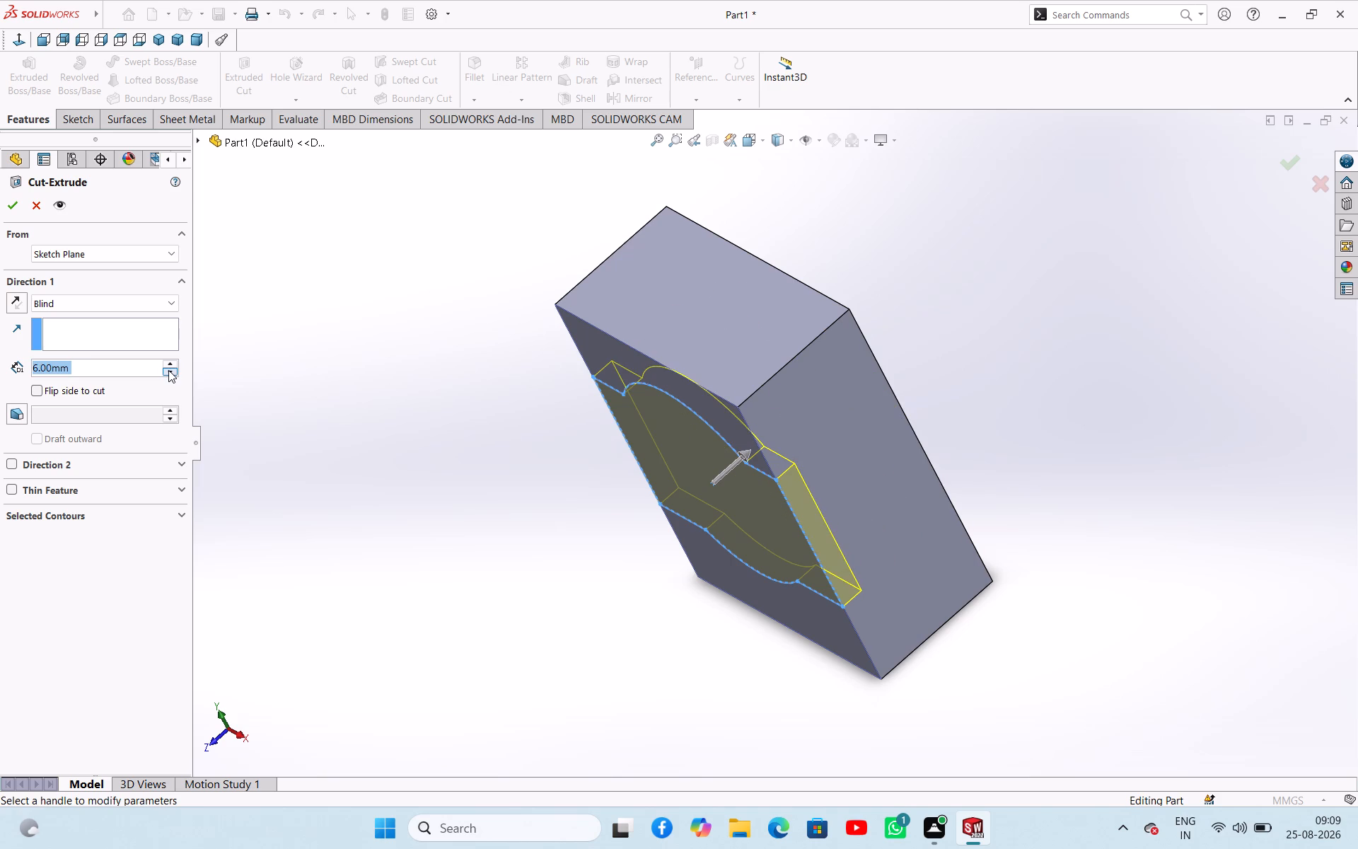
{"action": "left_click", "coordinate": [168, 370]}
{"action": "type", "text": "10"}
{"action": "left_click", "coordinate": [391, 456]}
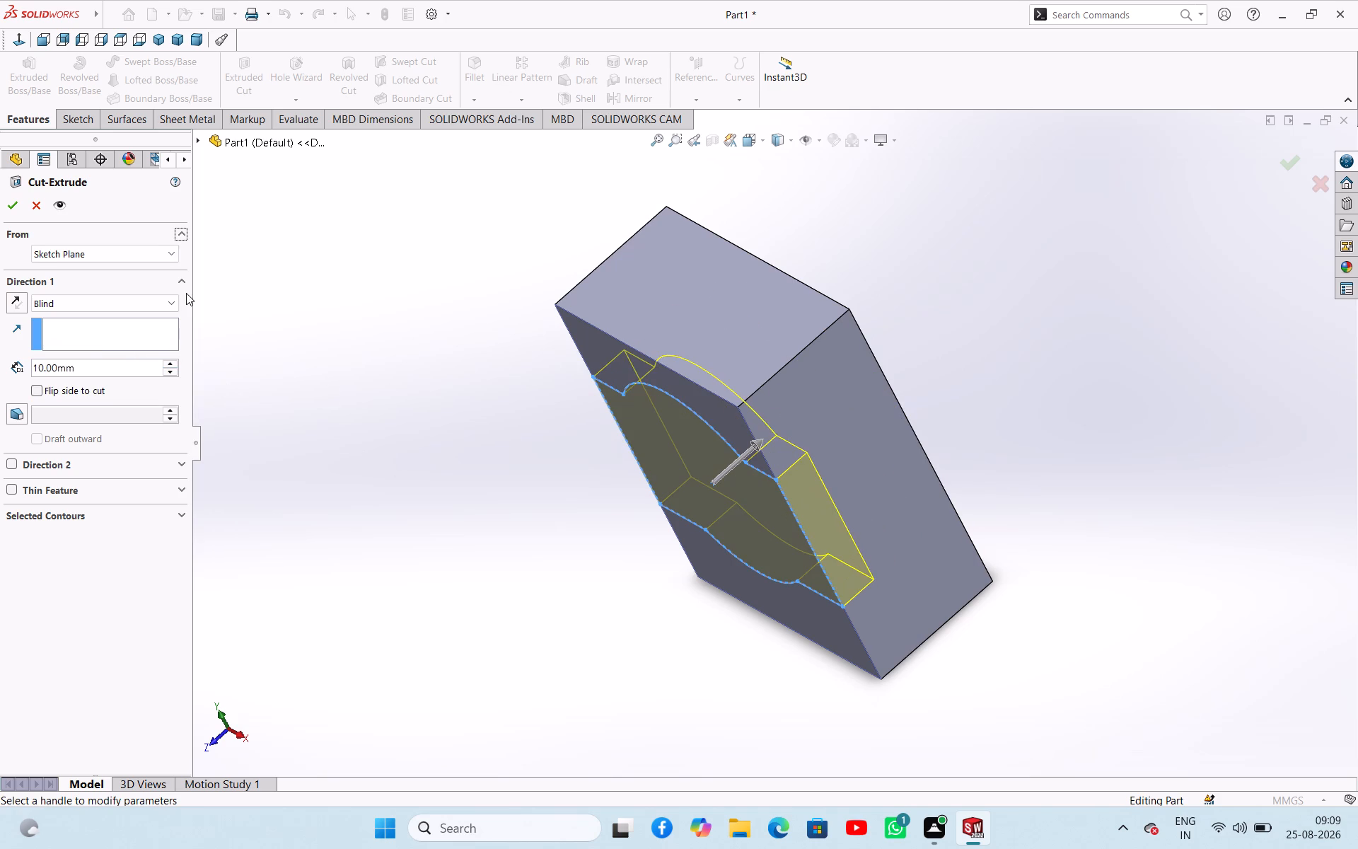
{"action": "left_click", "coordinate": [5, 209]}
{"action": "left_click", "coordinate": [321, 448]}
Start a sketch on the recess floor and draw a circle about 23.6 mm in diameter, centred on the recess's arcs.
{"action": "middle_click_drag", "start_coordinate": [390, 496], "coordinate": [520, 362]}
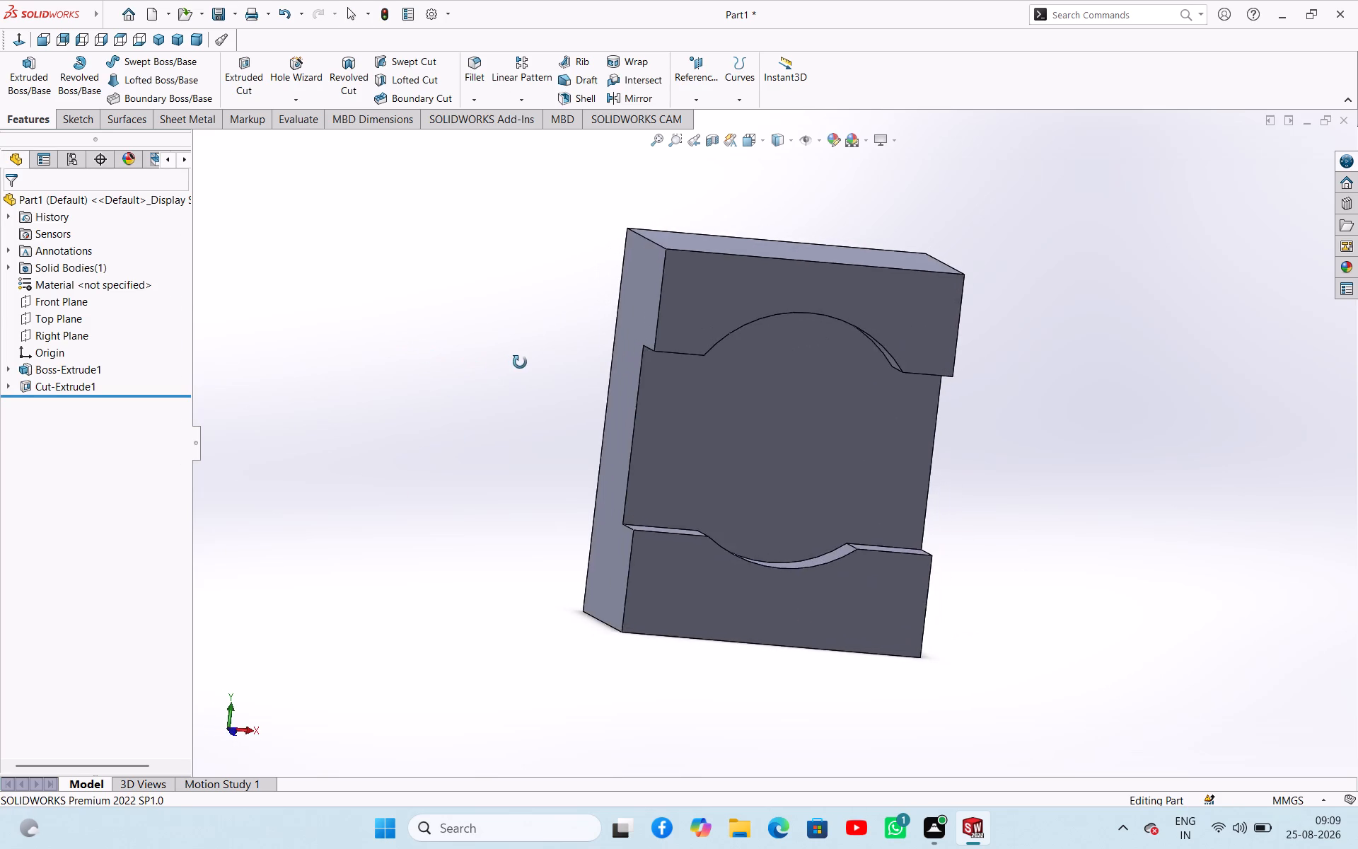
{"action": "middle_click_drag", "start_coordinate": [520, 362], "coordinate": [436, 352]}
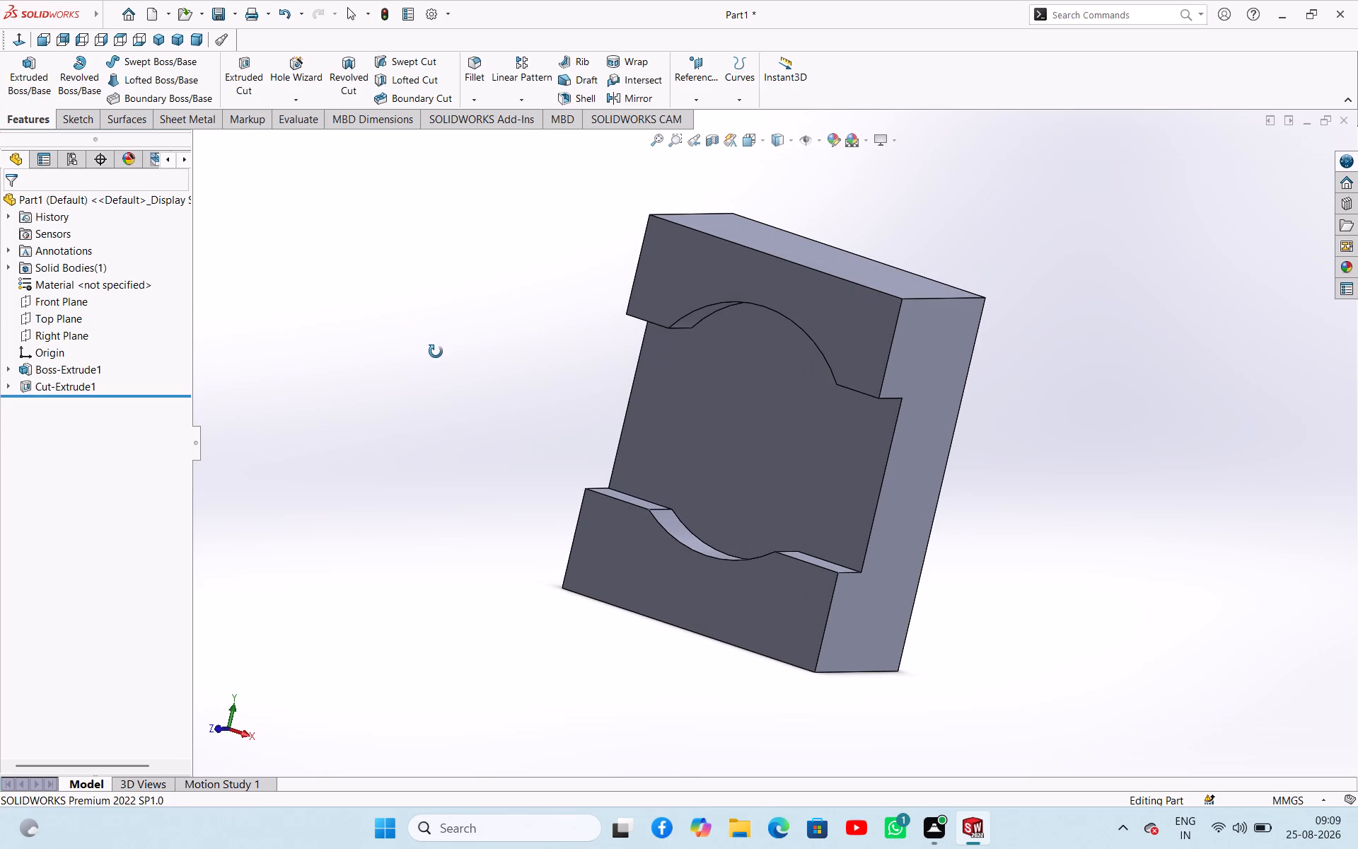
{"action": "middle_click_drag", "start_coordinate": [436, 352], "coordinate": [419, 349]}
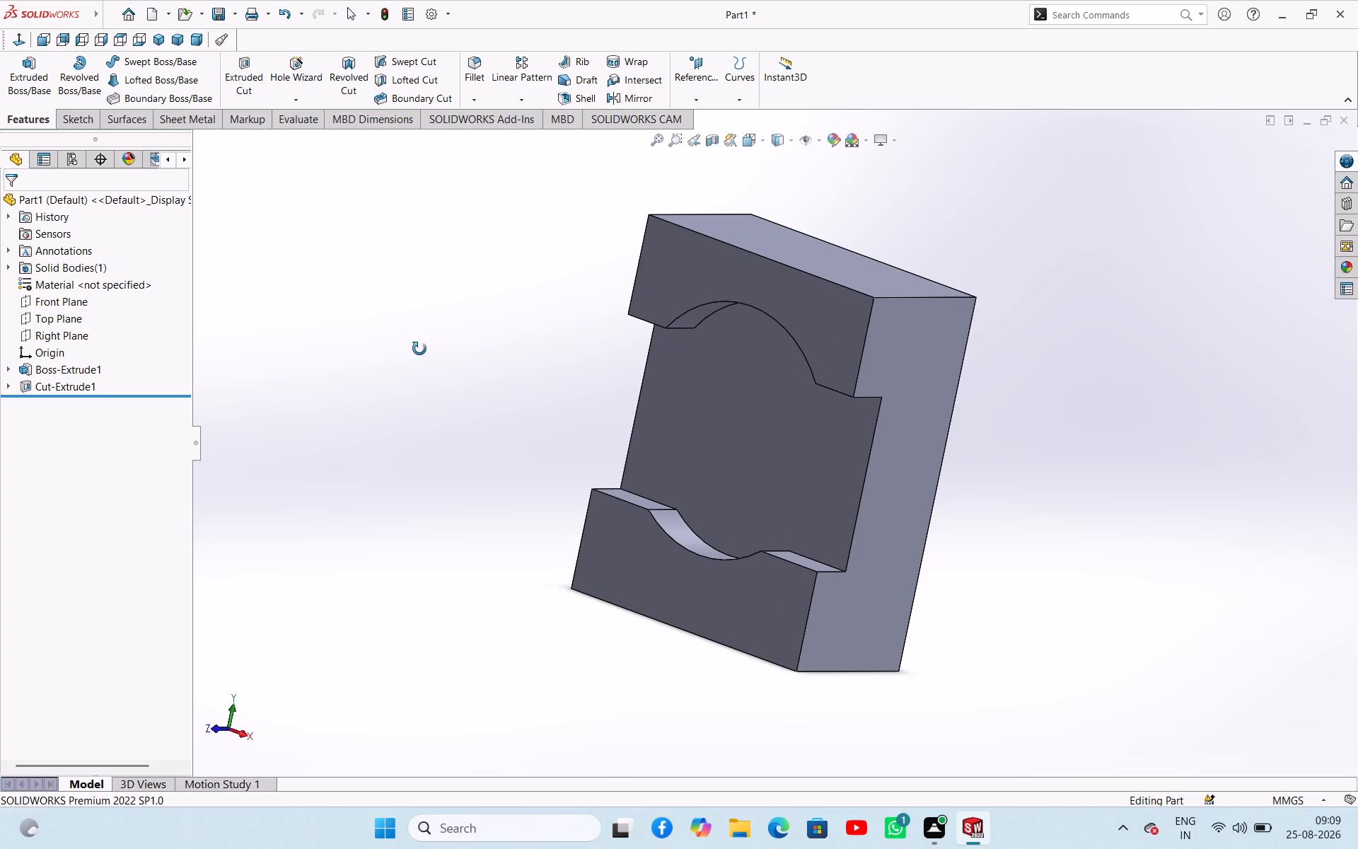
{"action": "middle_click_drag", "start_coordinate": [419, 349], "coordinate": [425, 349]}
{"action": "left_click", "coordinate": [762, 461]}
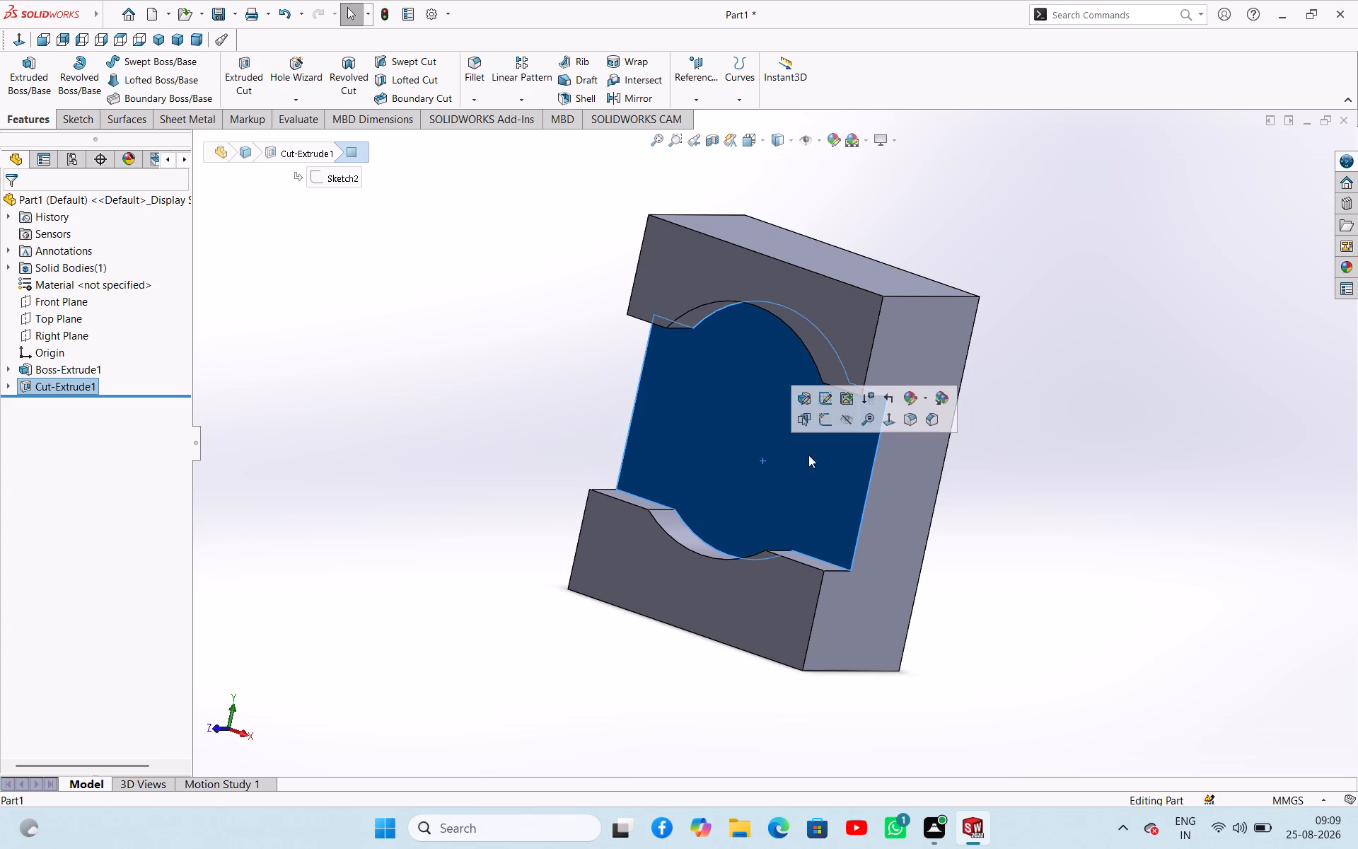
{"action": "left_click", "coordinate": [831, 422]}
{"action": "left_click", "coordinate": [458, 405]}
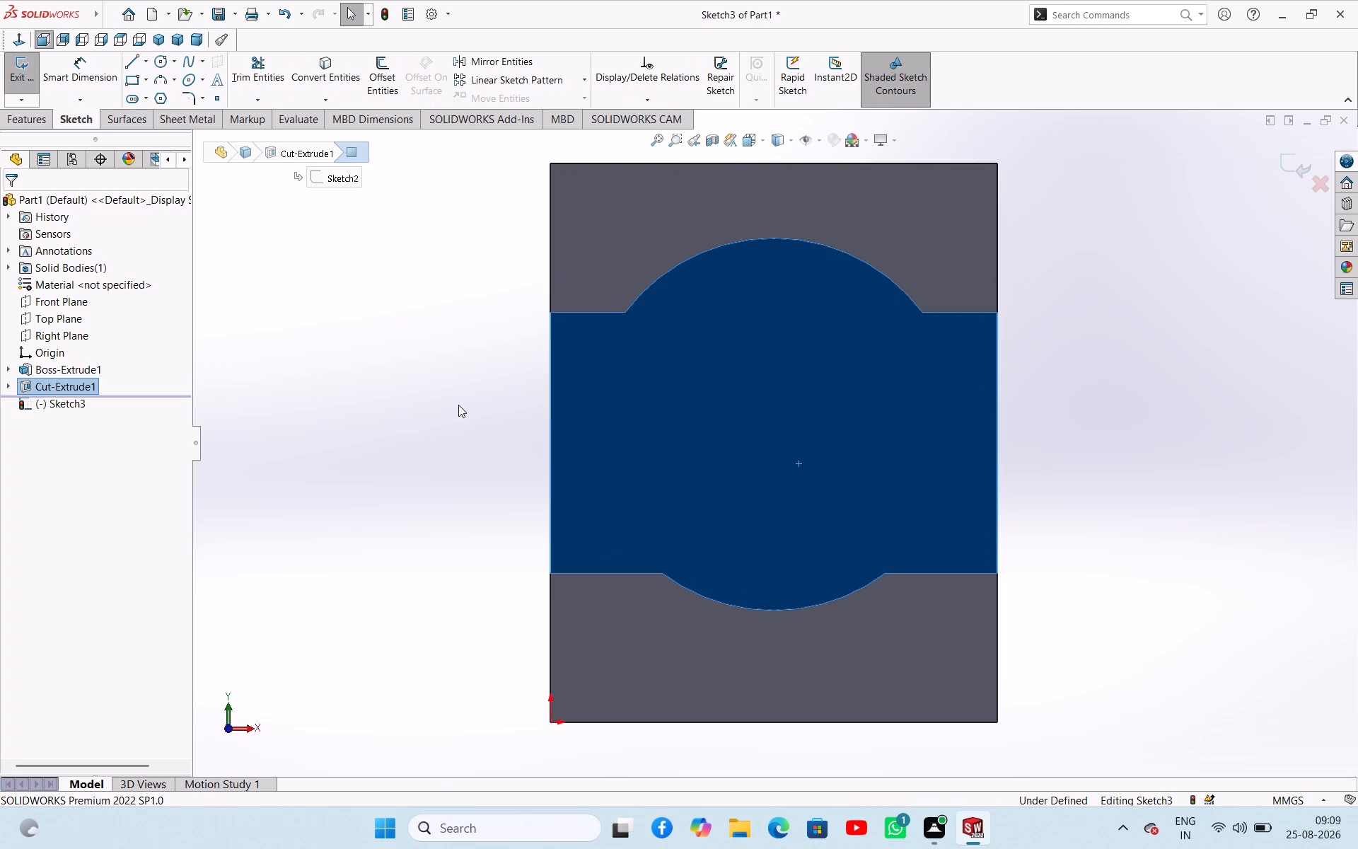
{"action": "left_click", "coordinate": [166, 56]}
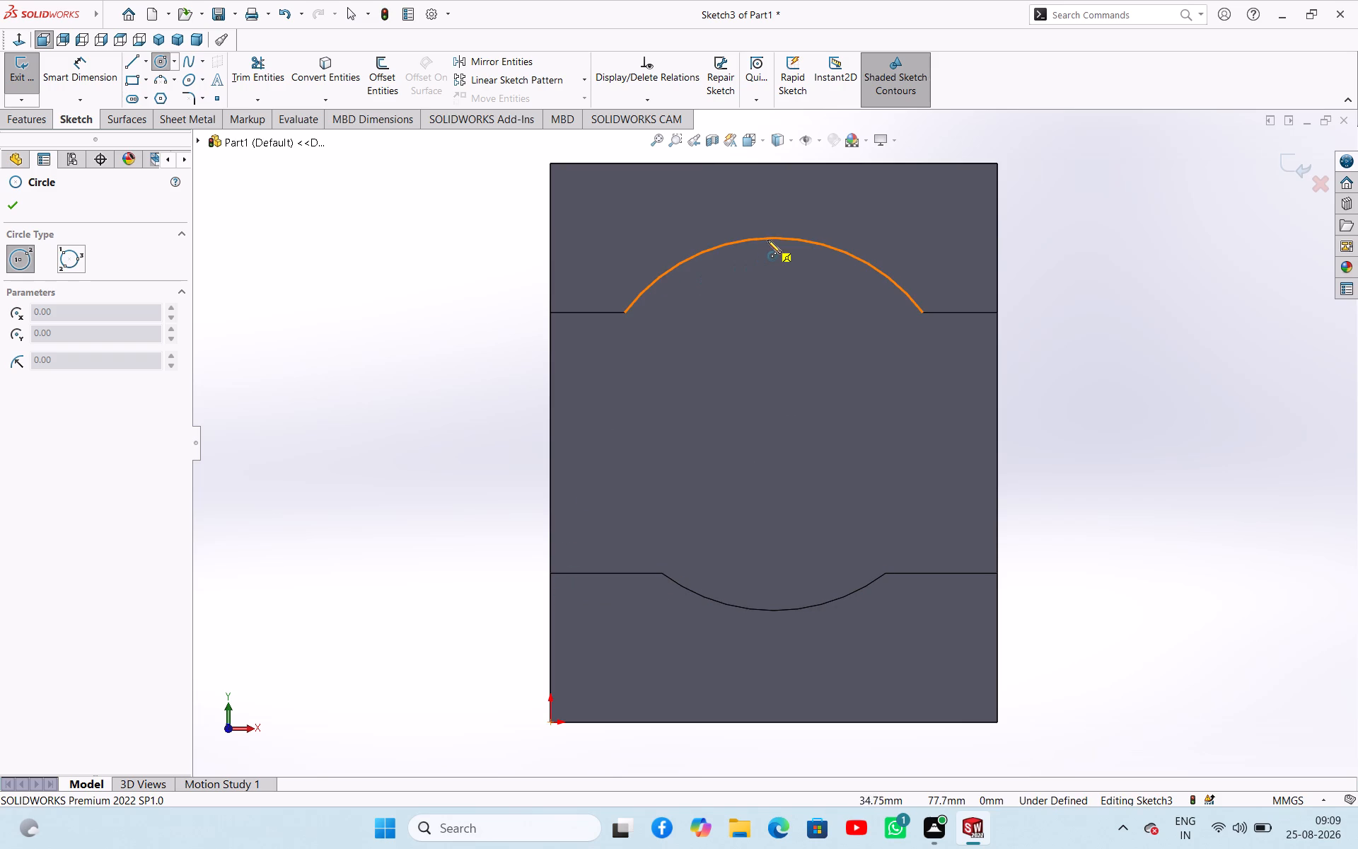
{"action": "left_click", "coordinate": [777, 426]}
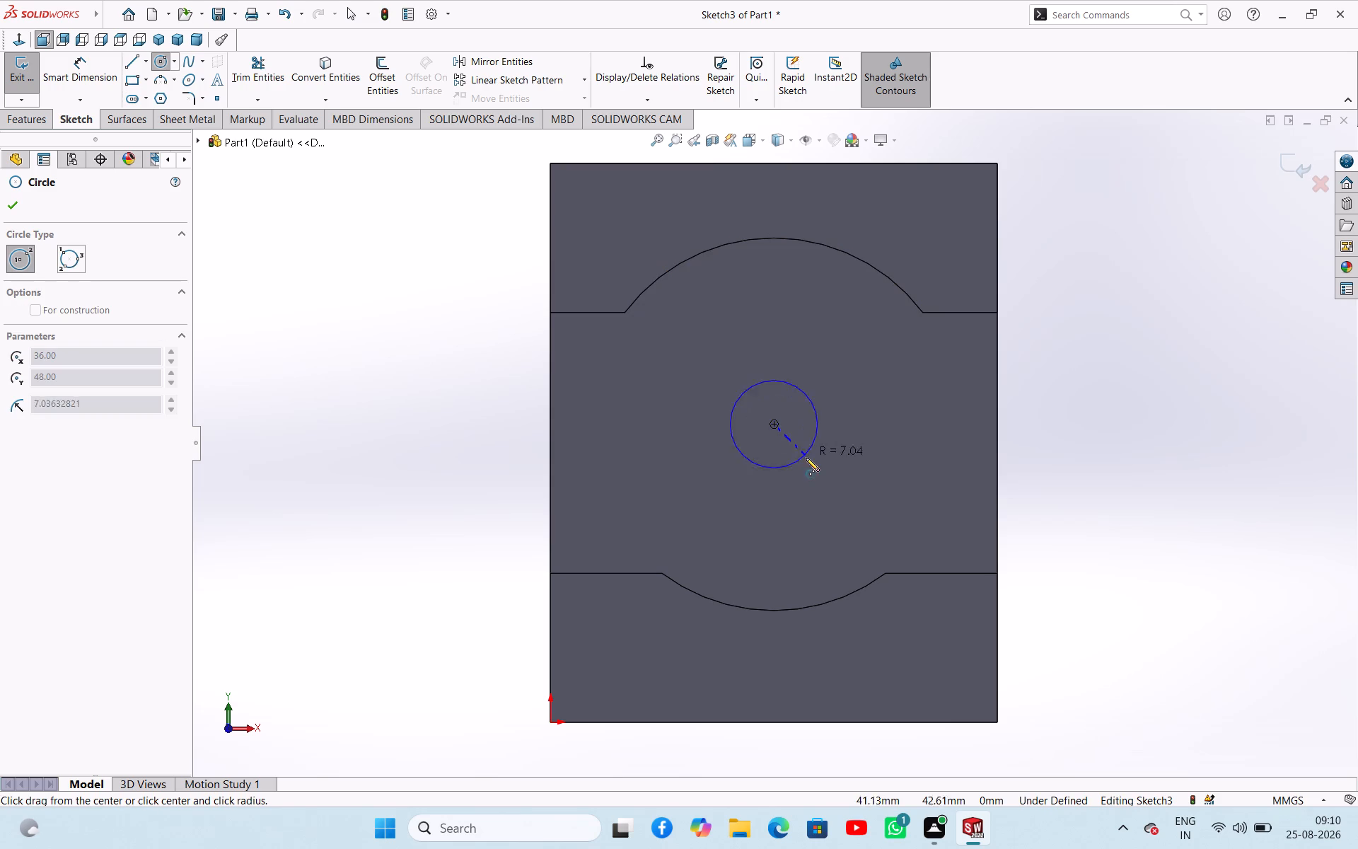
{"action": "left_click", "coordinate": [823, 479]}
{"action": "right_click", "coordinate": [356, 393]}
{"action": "left_click", "coordinate": [383, 408]}
Dimension the circle's diameter as 24 mm and exit the sketch.
{"action": "right_click_drag", "start_coordinate": [385, 439], "coordinate": [392, 363]}
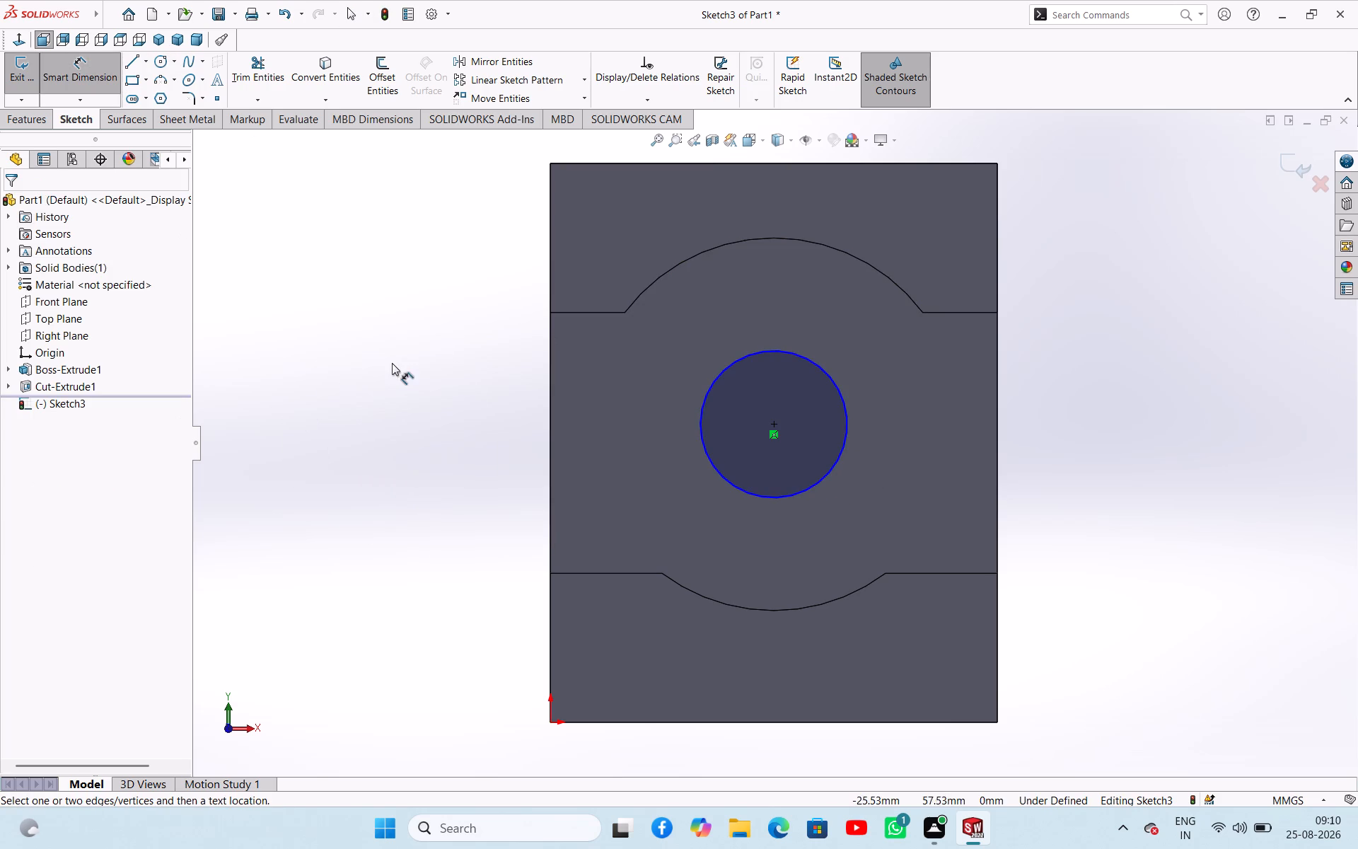
{"action": "right_click_drag", "start_coordinate": [392, 363], "coordinate": [394, 359]}
{"action": "left_click", "coordinate": [701, 432]}
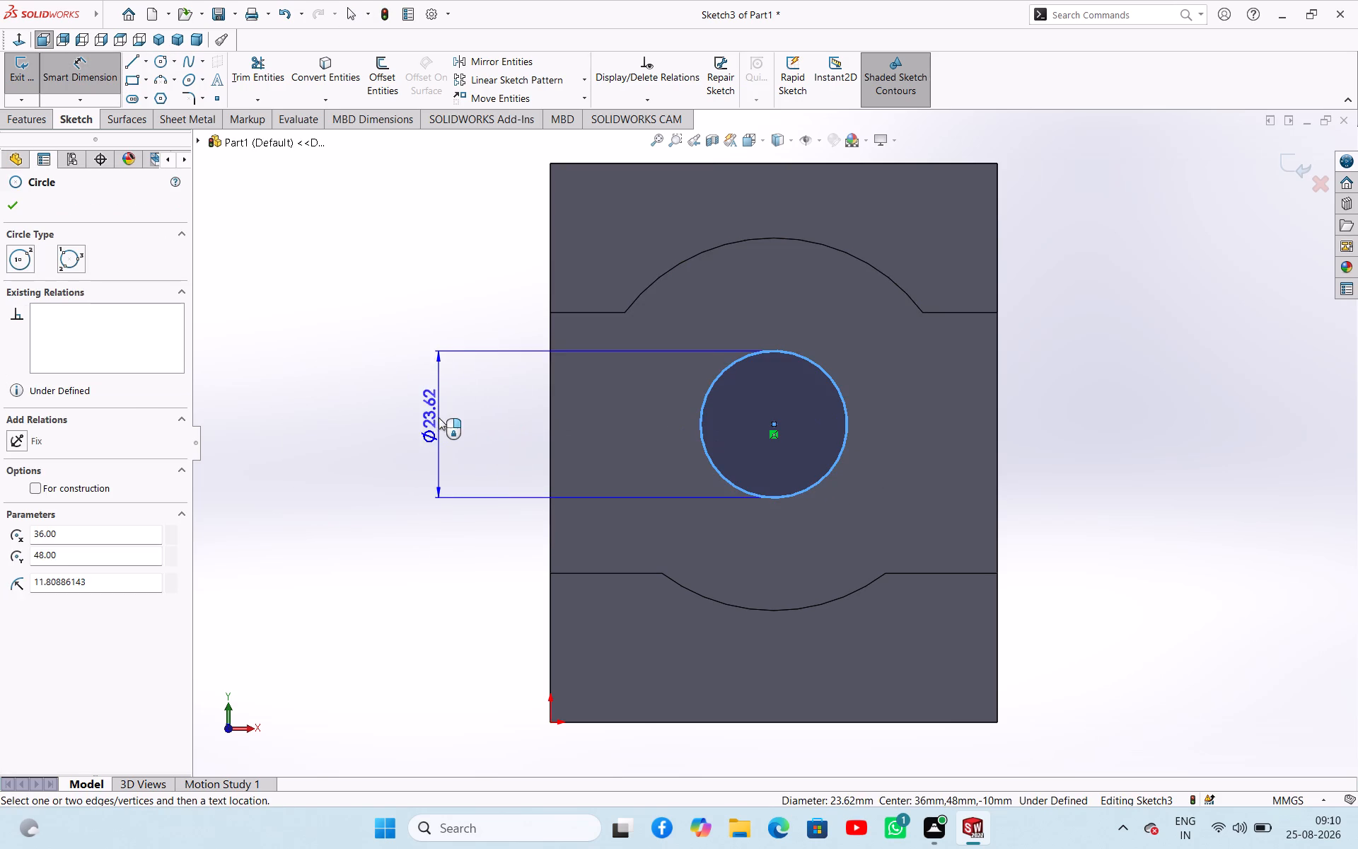
{"action": "left_click", "coordinate": [439, 417]}
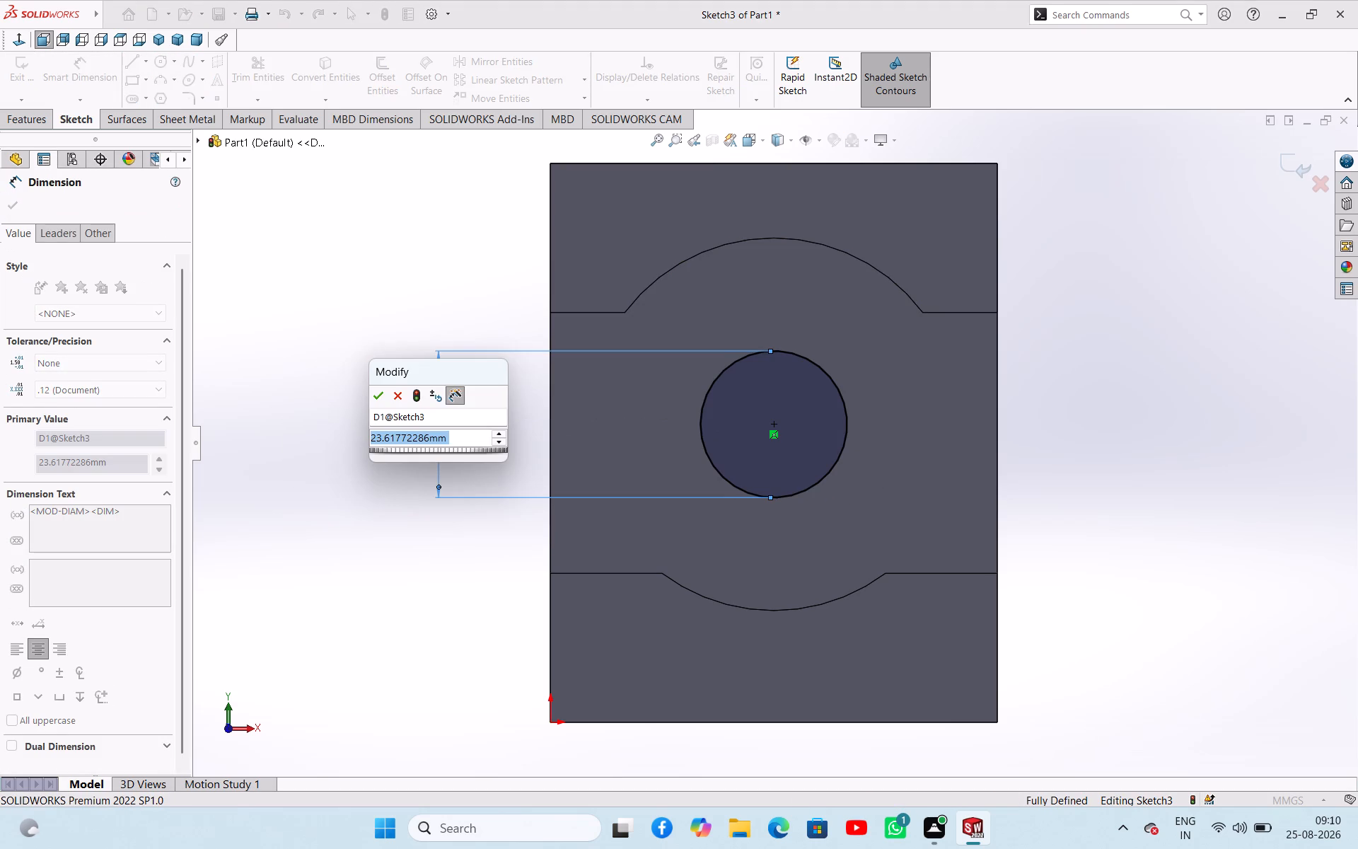
{"action": "type", "text": "24"}
{"action": "key", "text": "Return"}
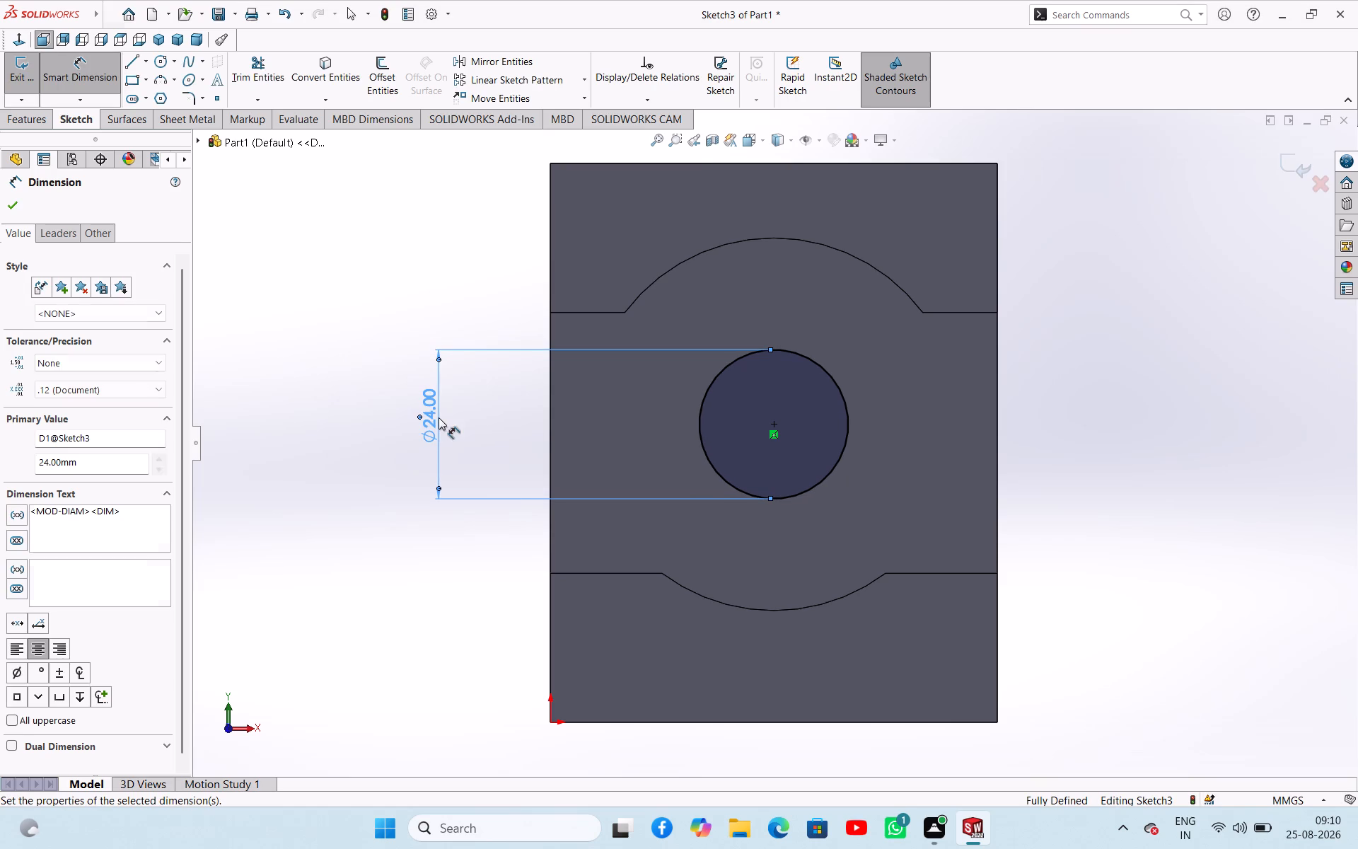
{"action": "left_click", "coordinate": [20, 204]}
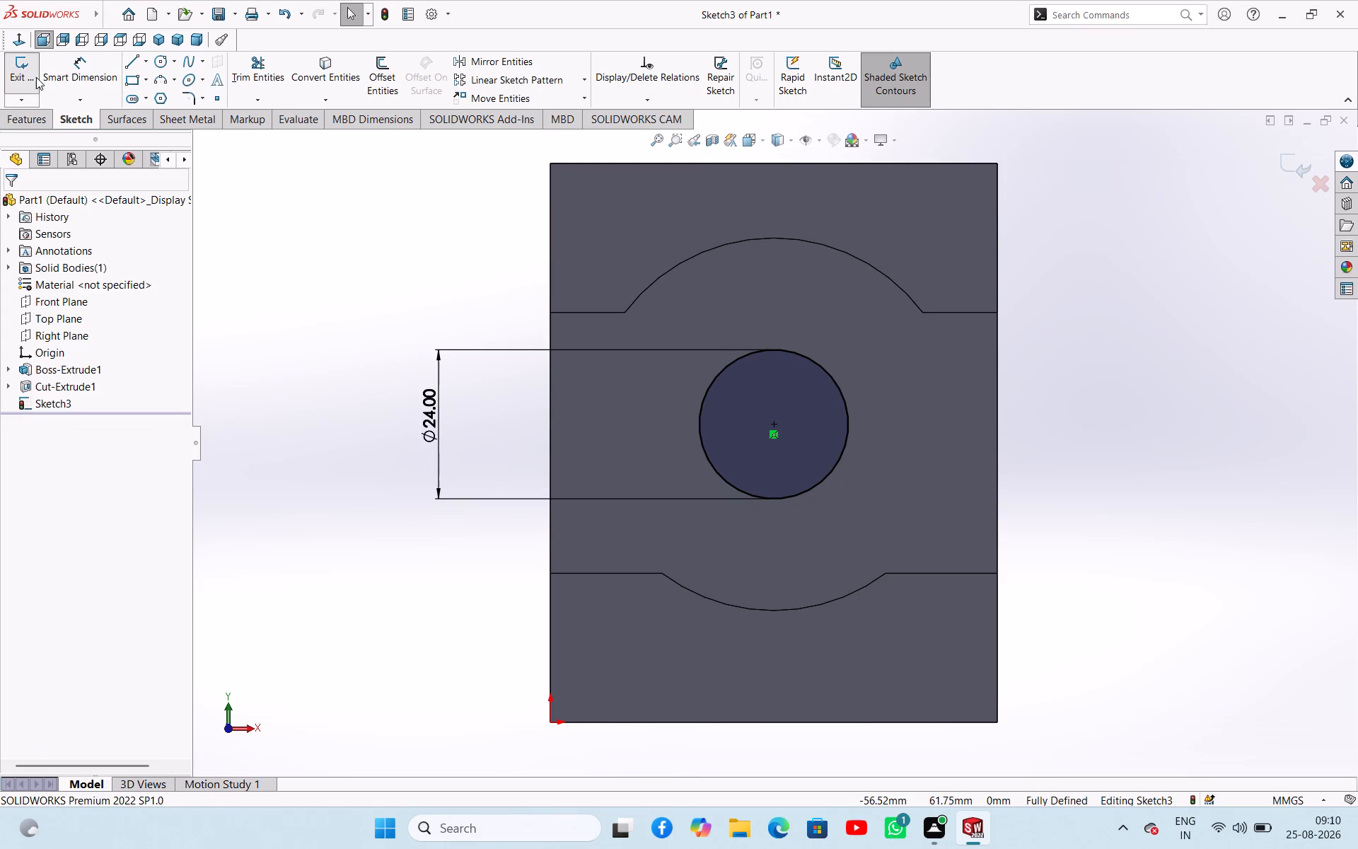
{"action": "left_click", "coordinate": [36, 72]}
Cut-extrude the 24 mm circle through the block with a blind depth of 42 mm.
{"action": "middle_click_drag", "start_coordinate": [382, 279], "coordinate": [253, 396]}
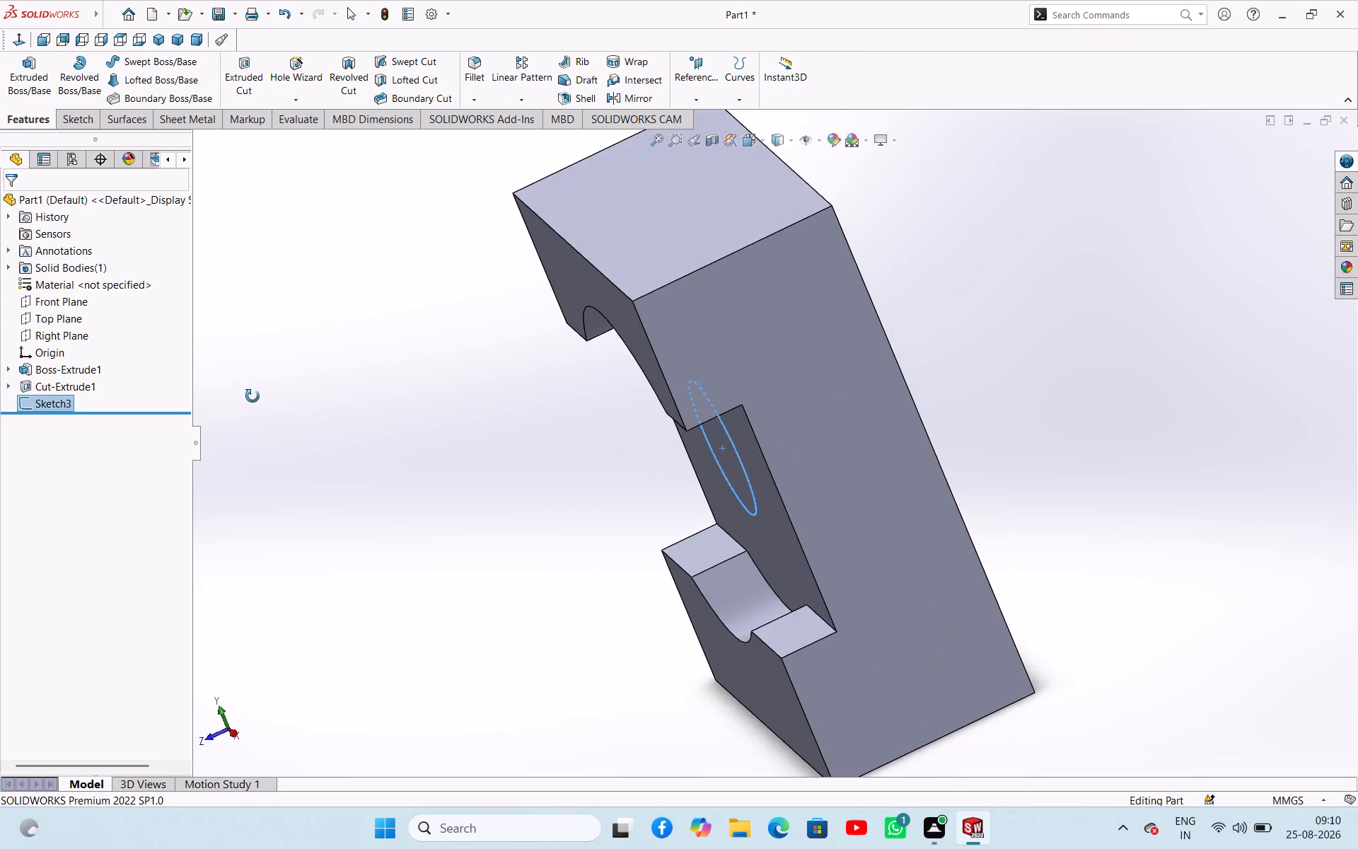
{"action": "middle_click_drag", "start_coordinate": [253, 396], "coordinate": [272, 403]}
{"action": "left_click", "coordinate": [767, 495]}
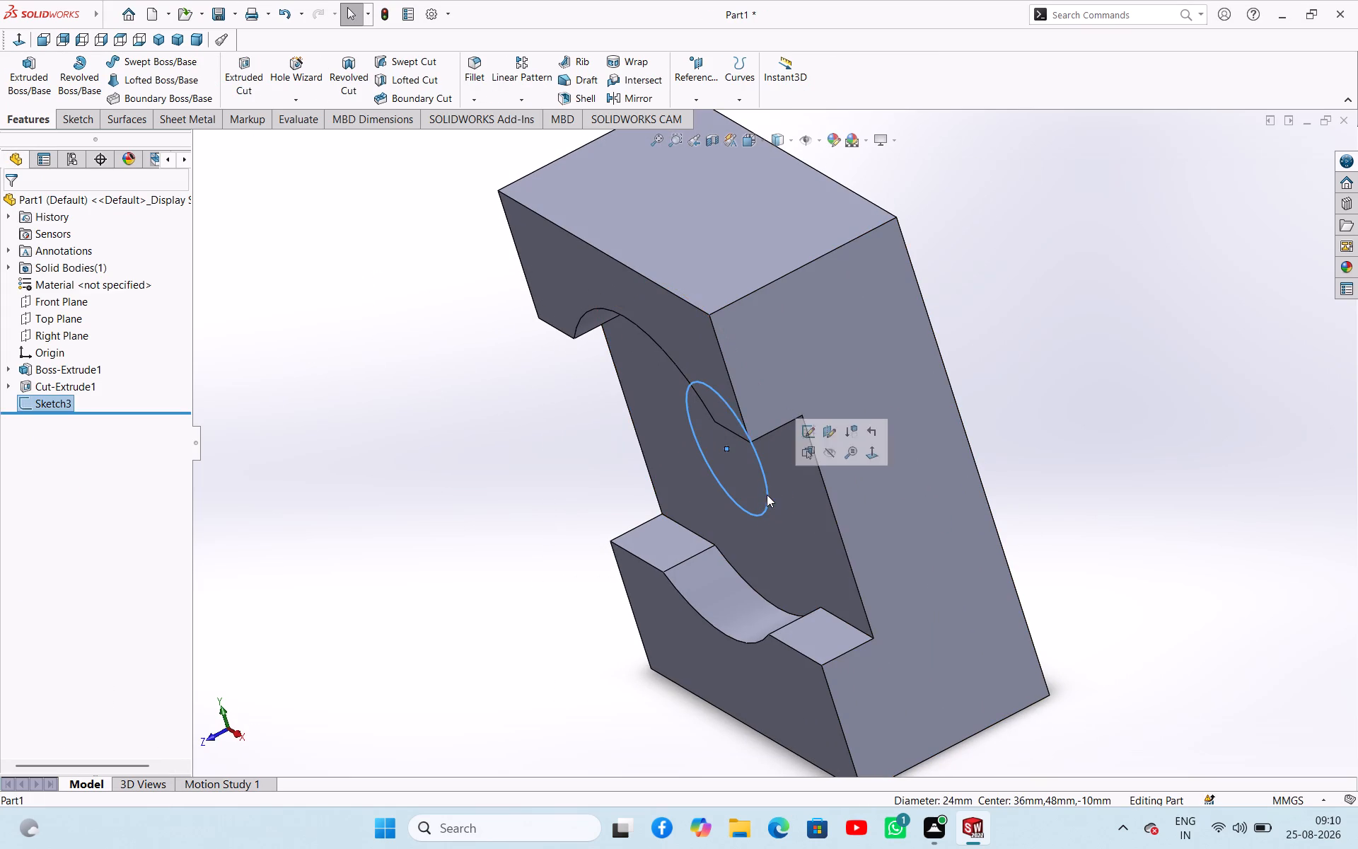
{"action": "left_click", "coordinate": [246, 71]}
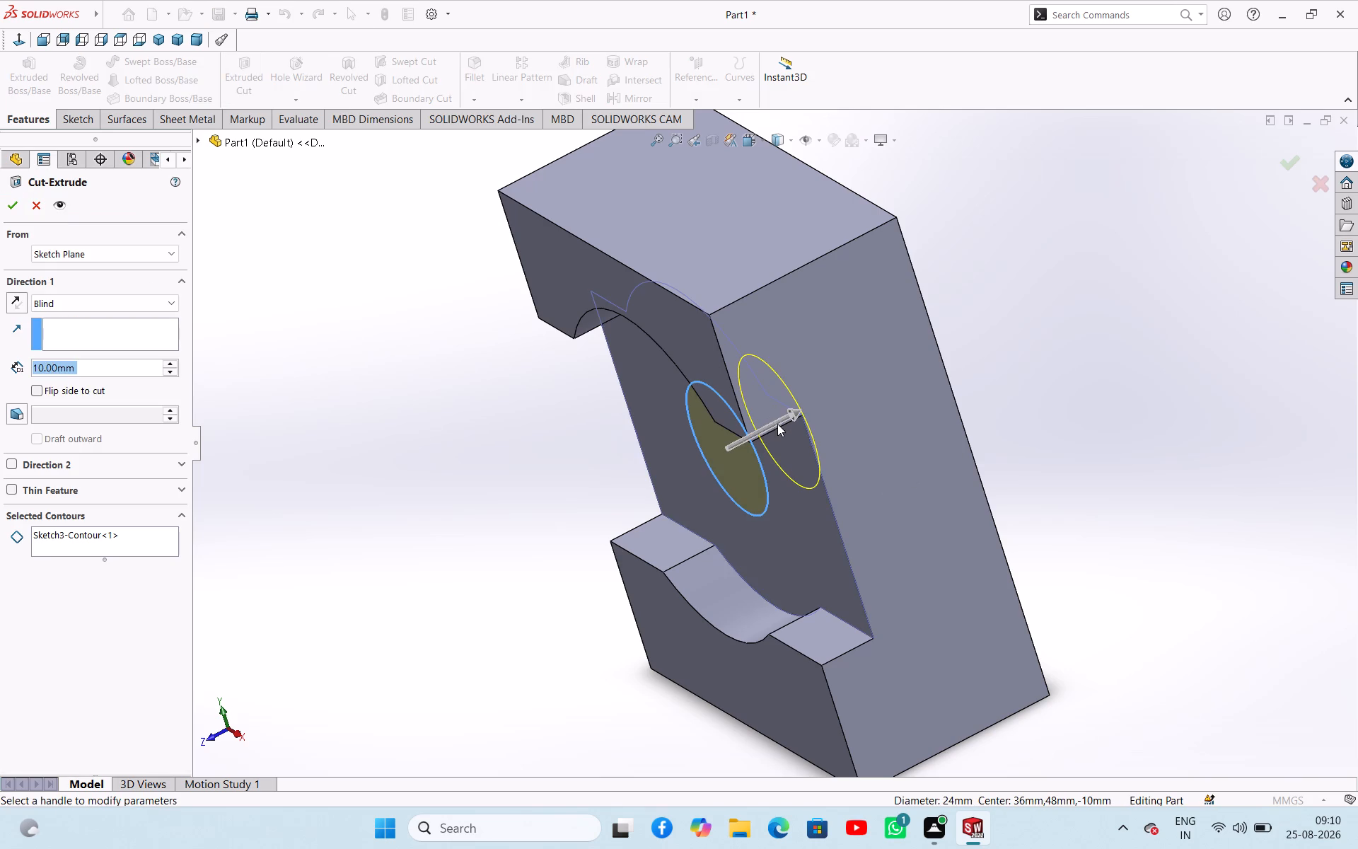
{"action": "left_click_drag", "start_coordinate": [791, 417], "coordinate": [1069, 405]}
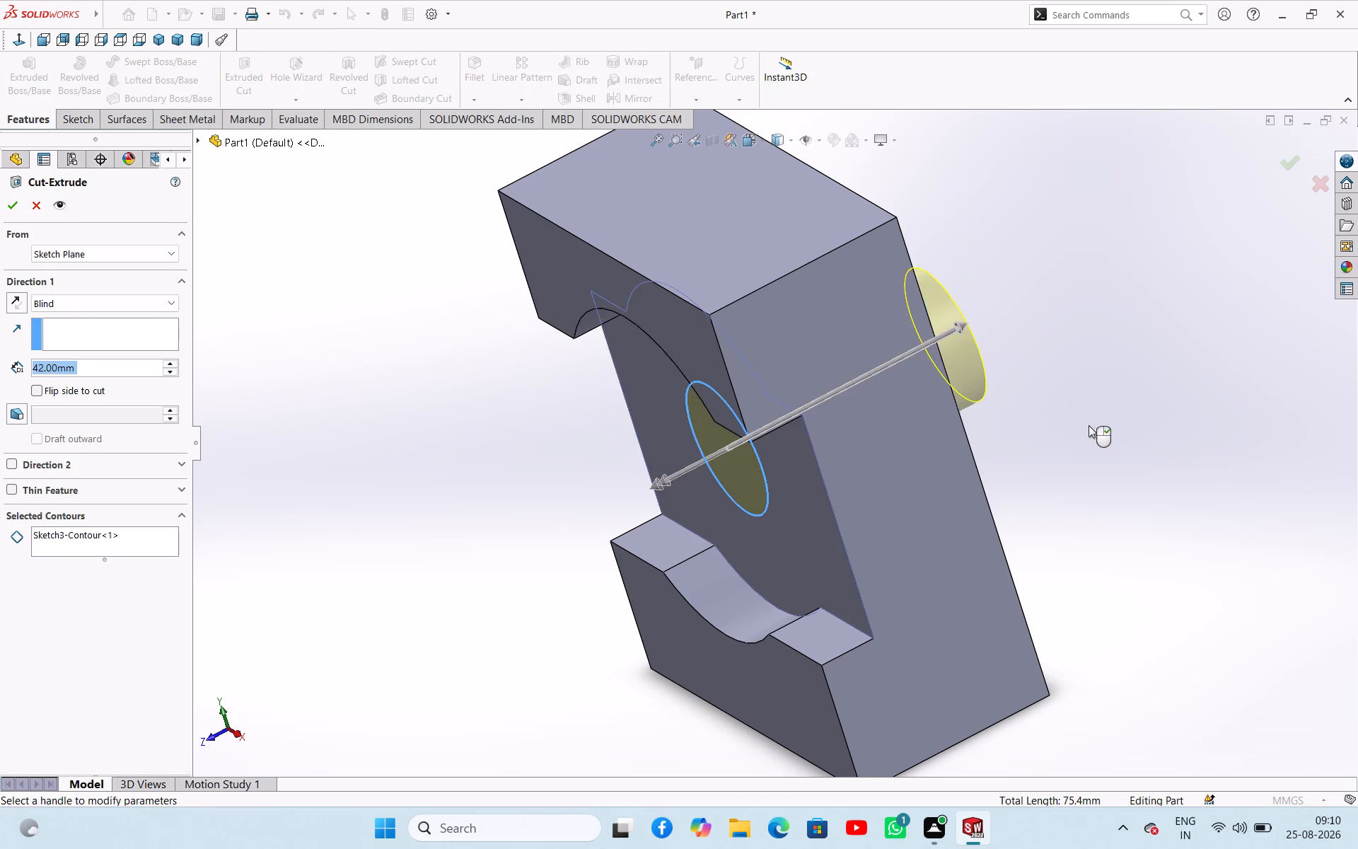
{"action": "middle_click_drag", "start_coordinate": [1091, 426], "coordinate": [1049, 460]}
{"action": "left_click", "coordinate": [15, 202]}
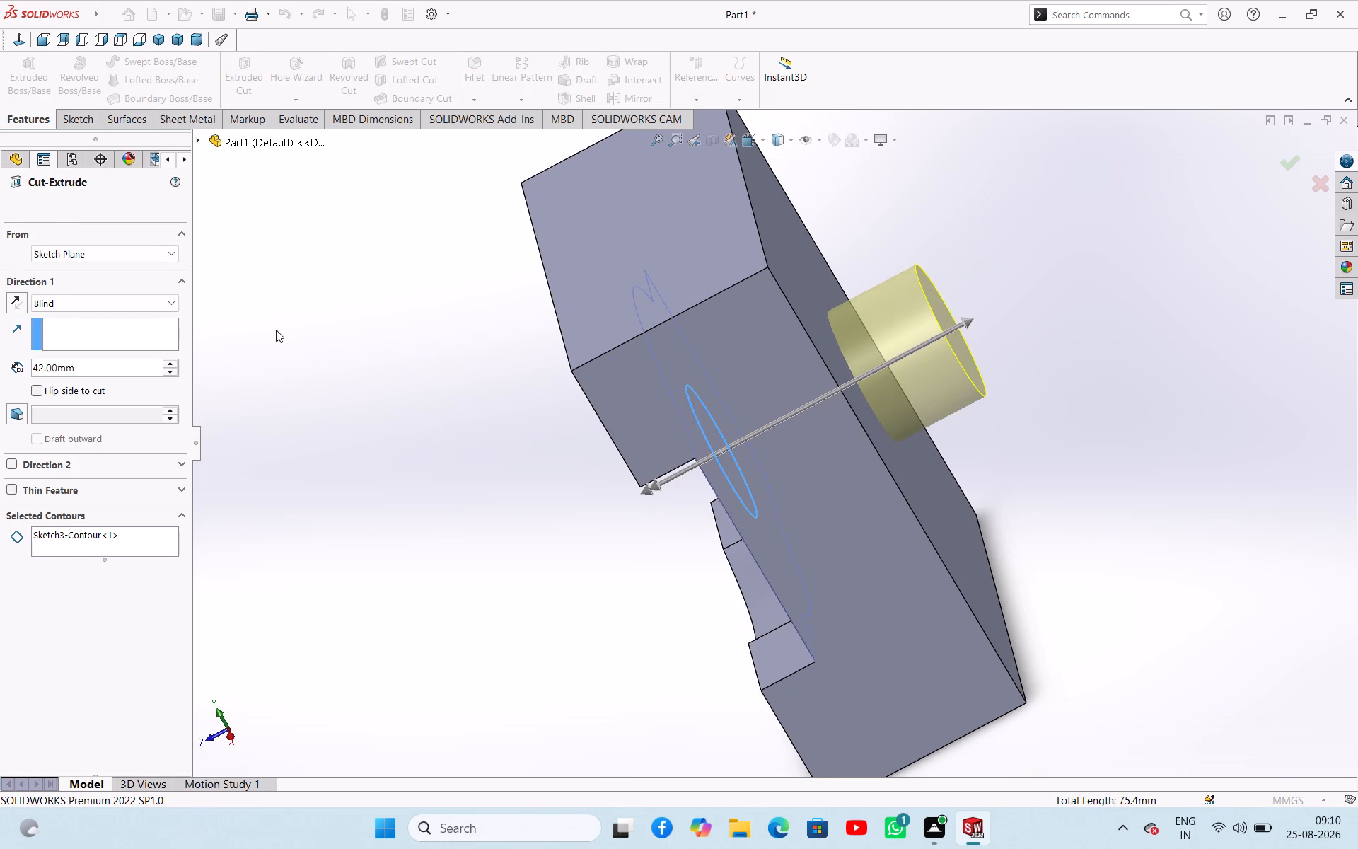
{"action": "left_click", "coordinate": [300, 345]}
Start a sketch on the block's side face and draw a closed rectangle about 150 × 19.5 mm below it, starting from the origin.
{"action": "middle_click_drag", "start_coordinate": [361, 362], "coordinate": [468, 237]}
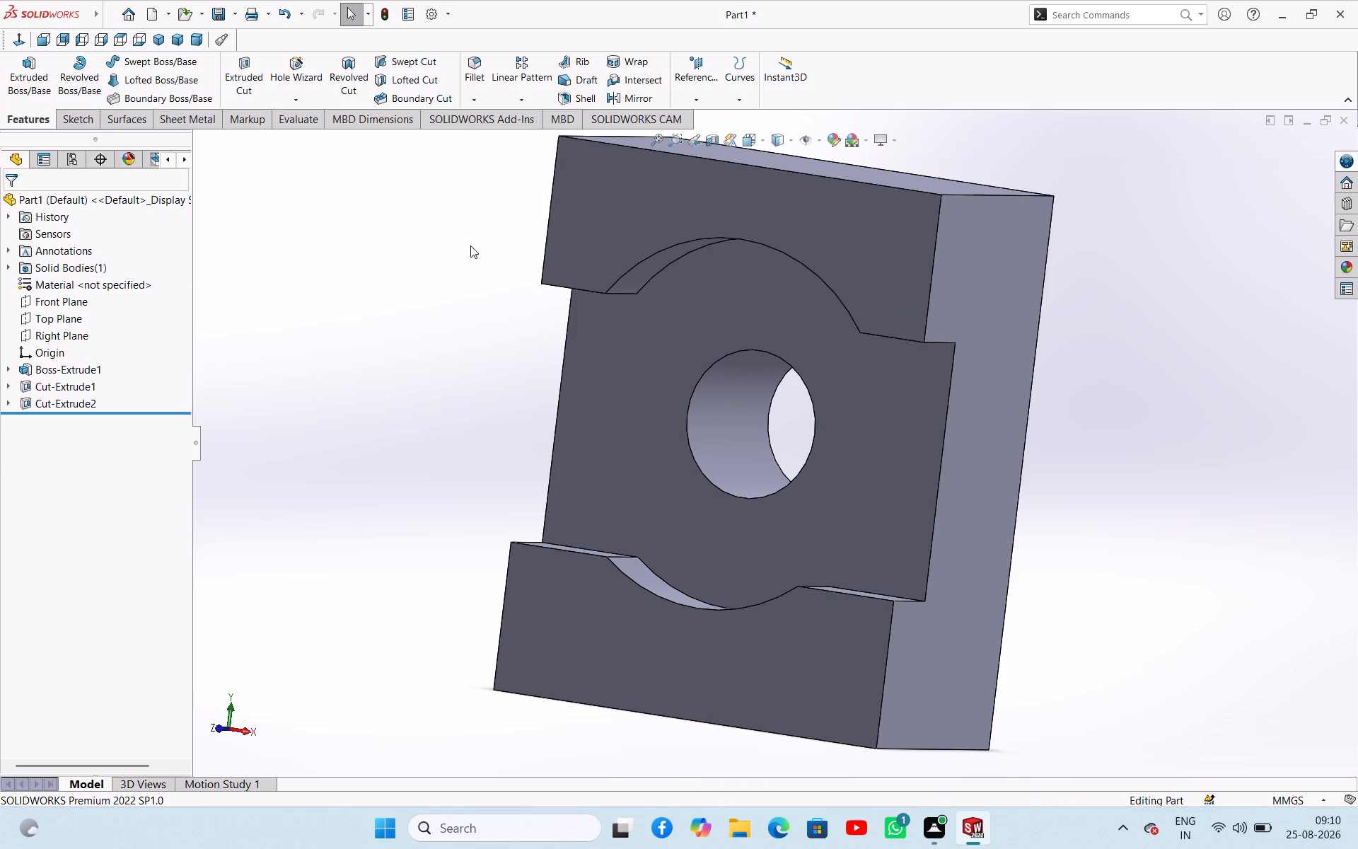
{"action": "left_click", "coordinate": [941, 646]}
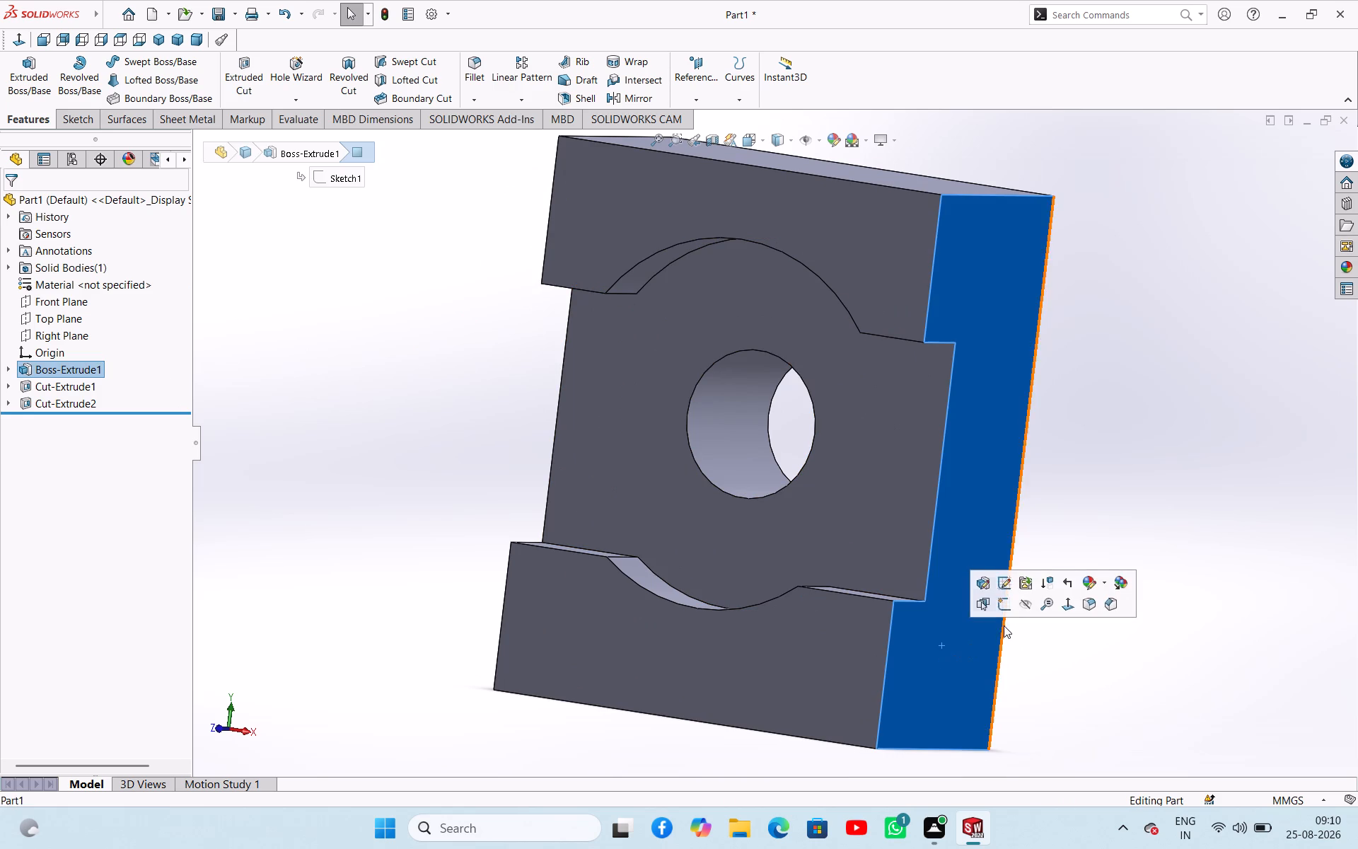
{"action": "left_click", "coordinate": [1009, 611]}
{"action": "scroll", "coordinate": [978, 617], "scroll_direction": "up", "scroll_amount": 2}
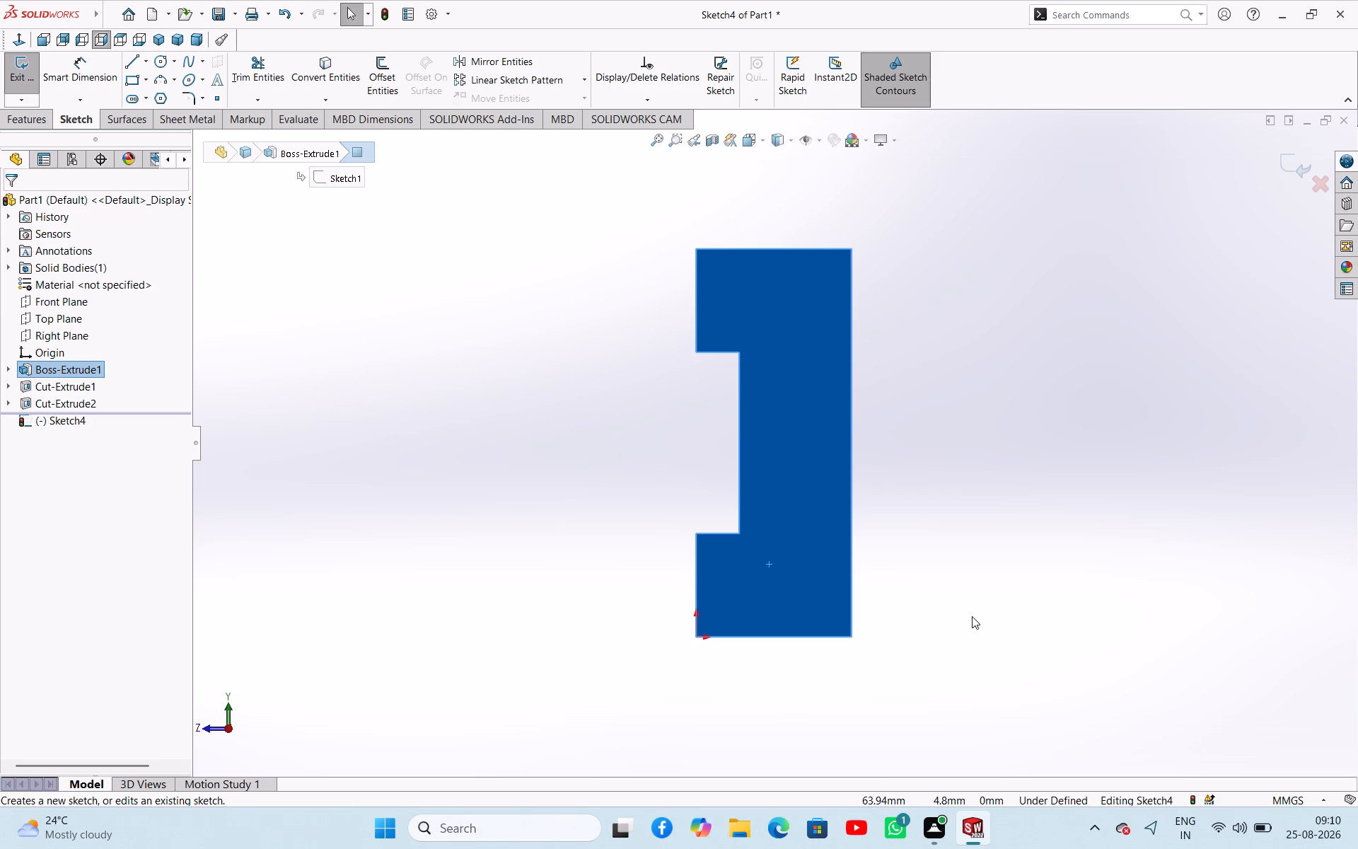
{"action": "left_click", "coordinate": [360, 377]}
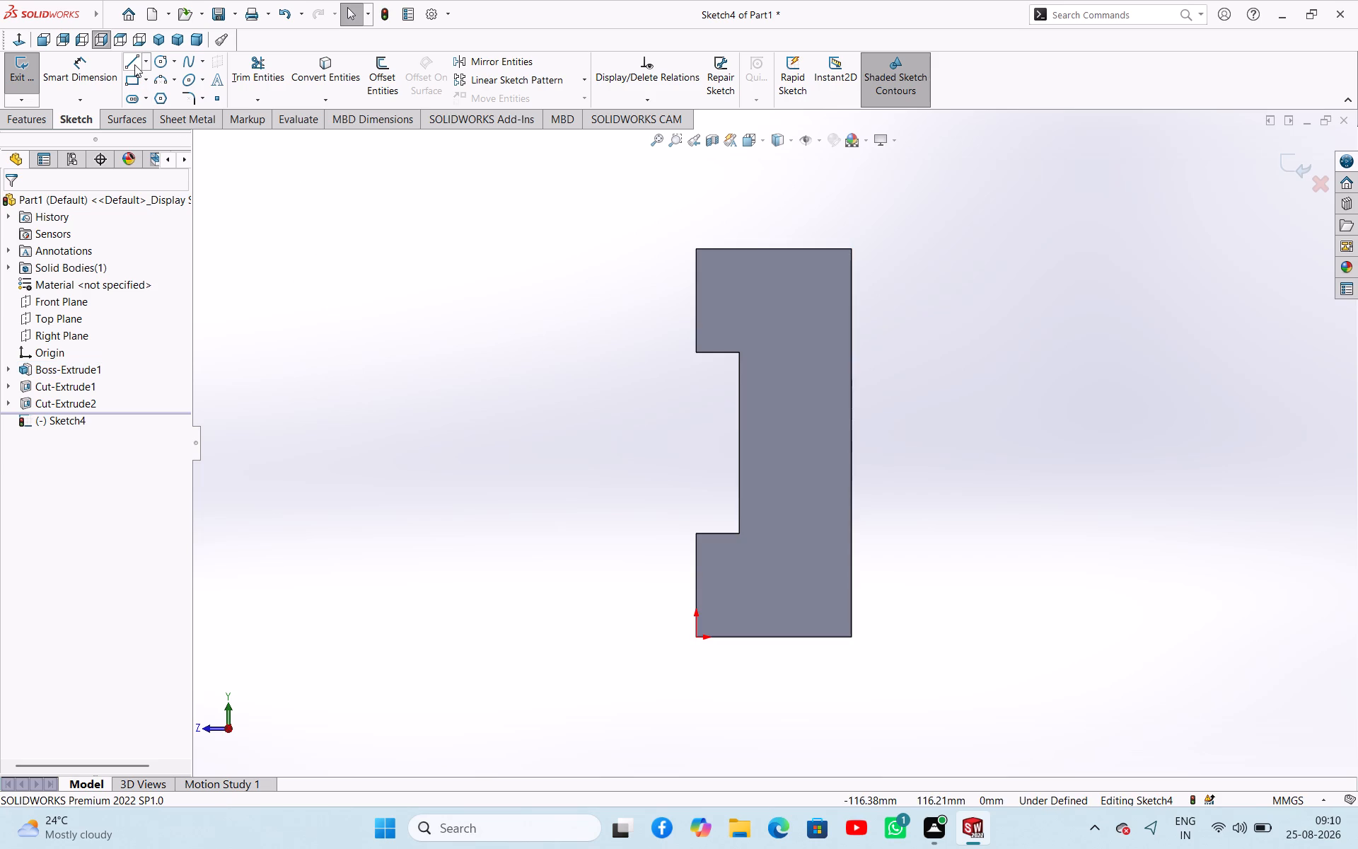
{"action": "left_click", "coordinate": [134, 64]}
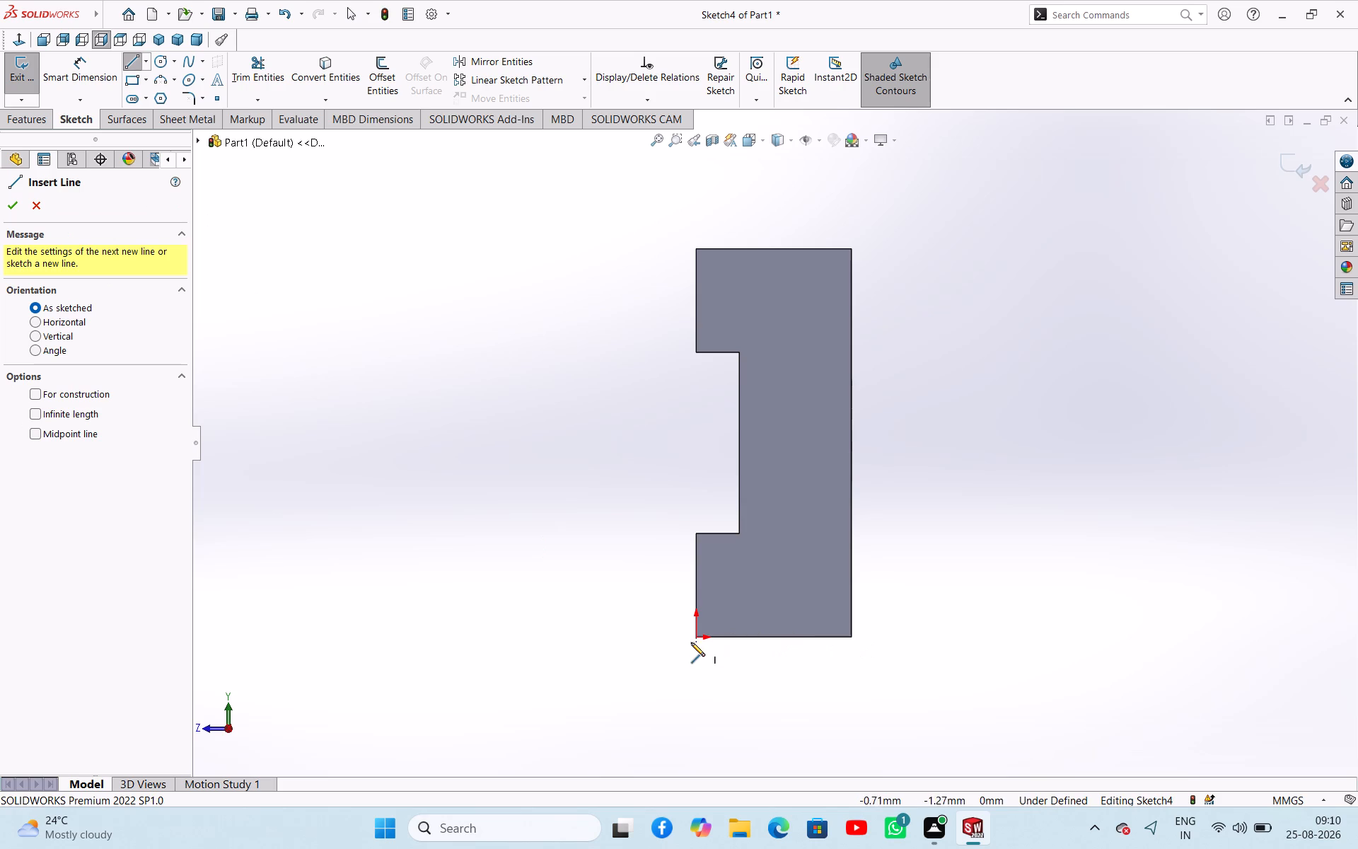
{"action": "left_click", "coordinate": [697, 638]}
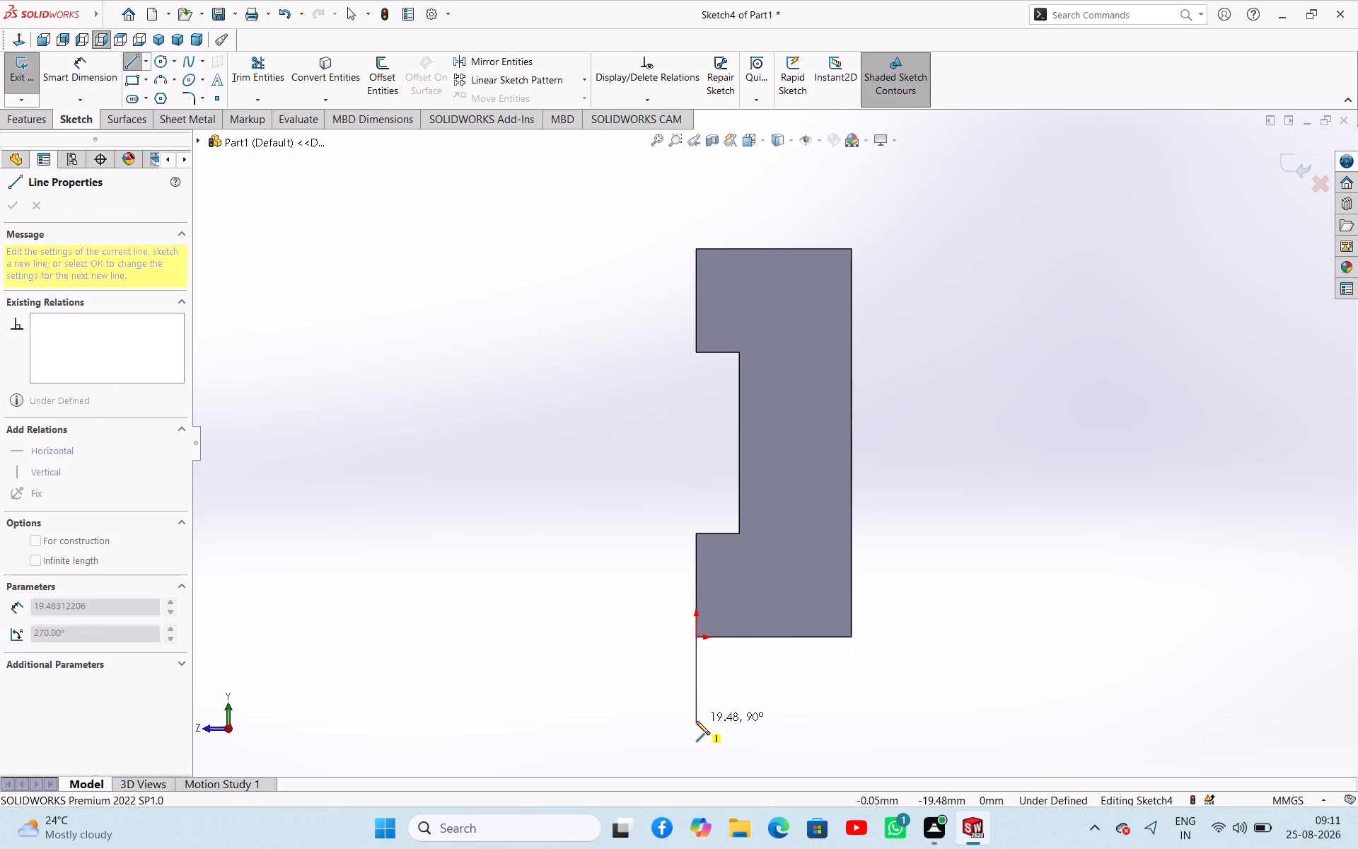
{"action": "left_click", "coordinate": [696, 721]}
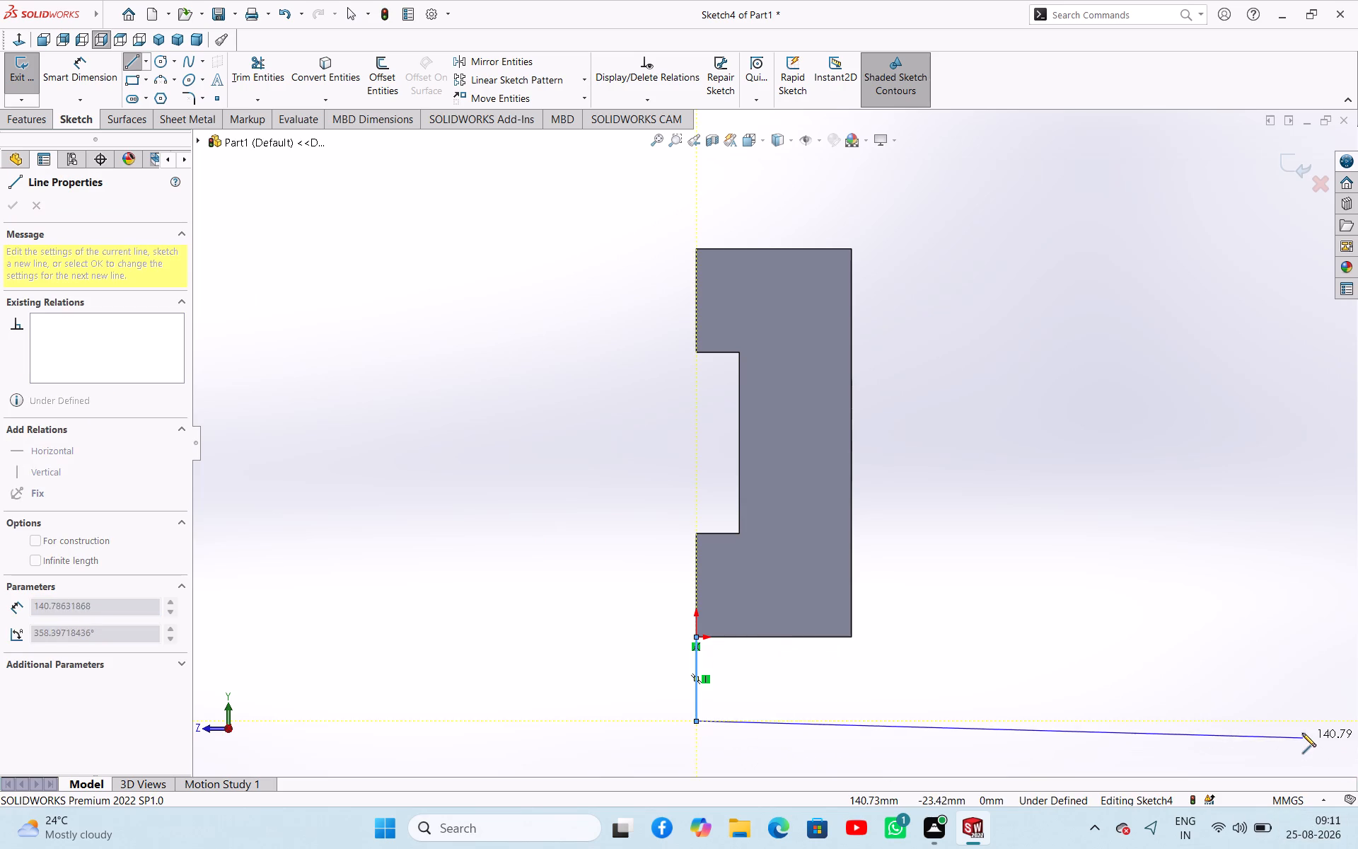
{"action": "left_click", "coordinate": [1341, 724]}
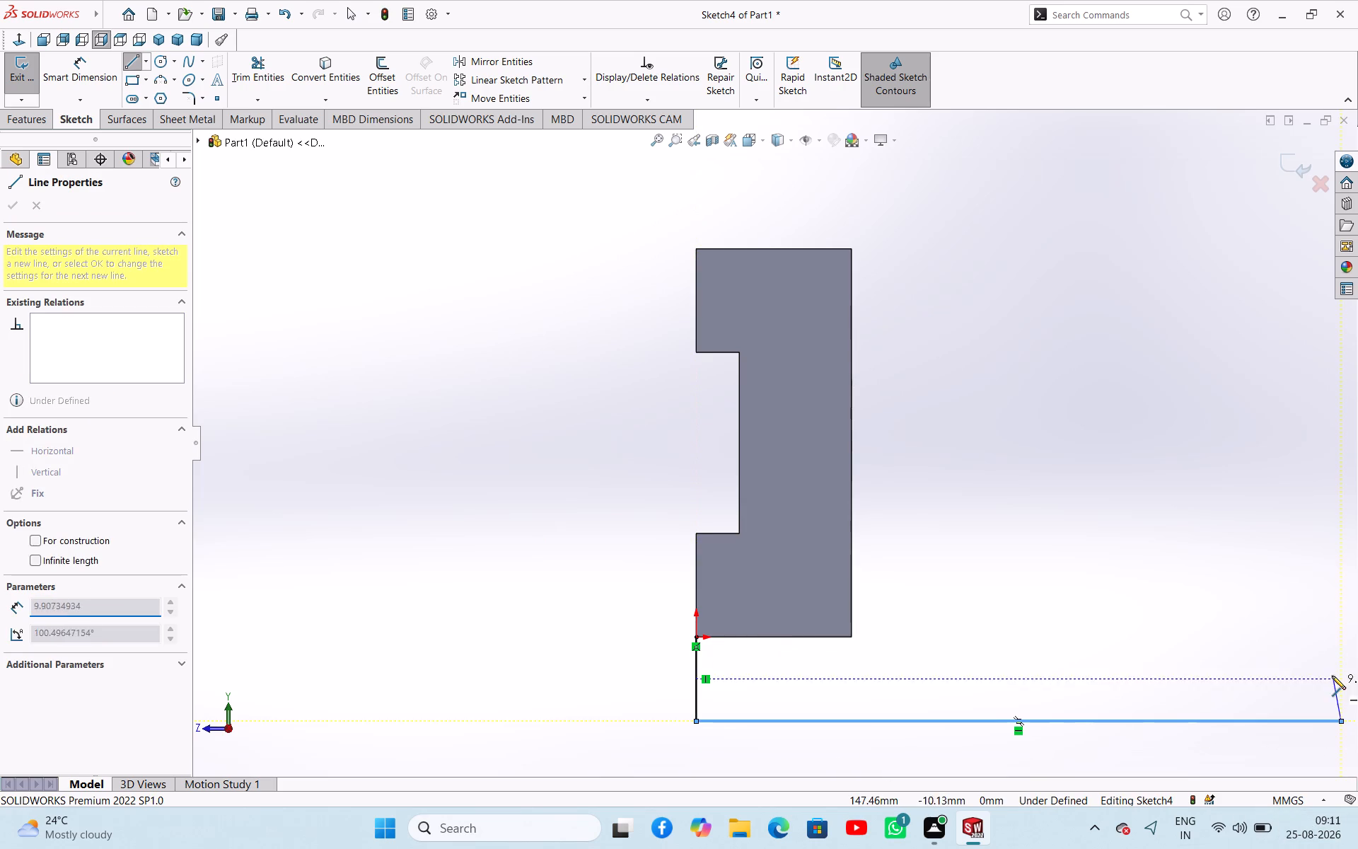
{"action": "left_click", "coordinate": [1344, 635]}
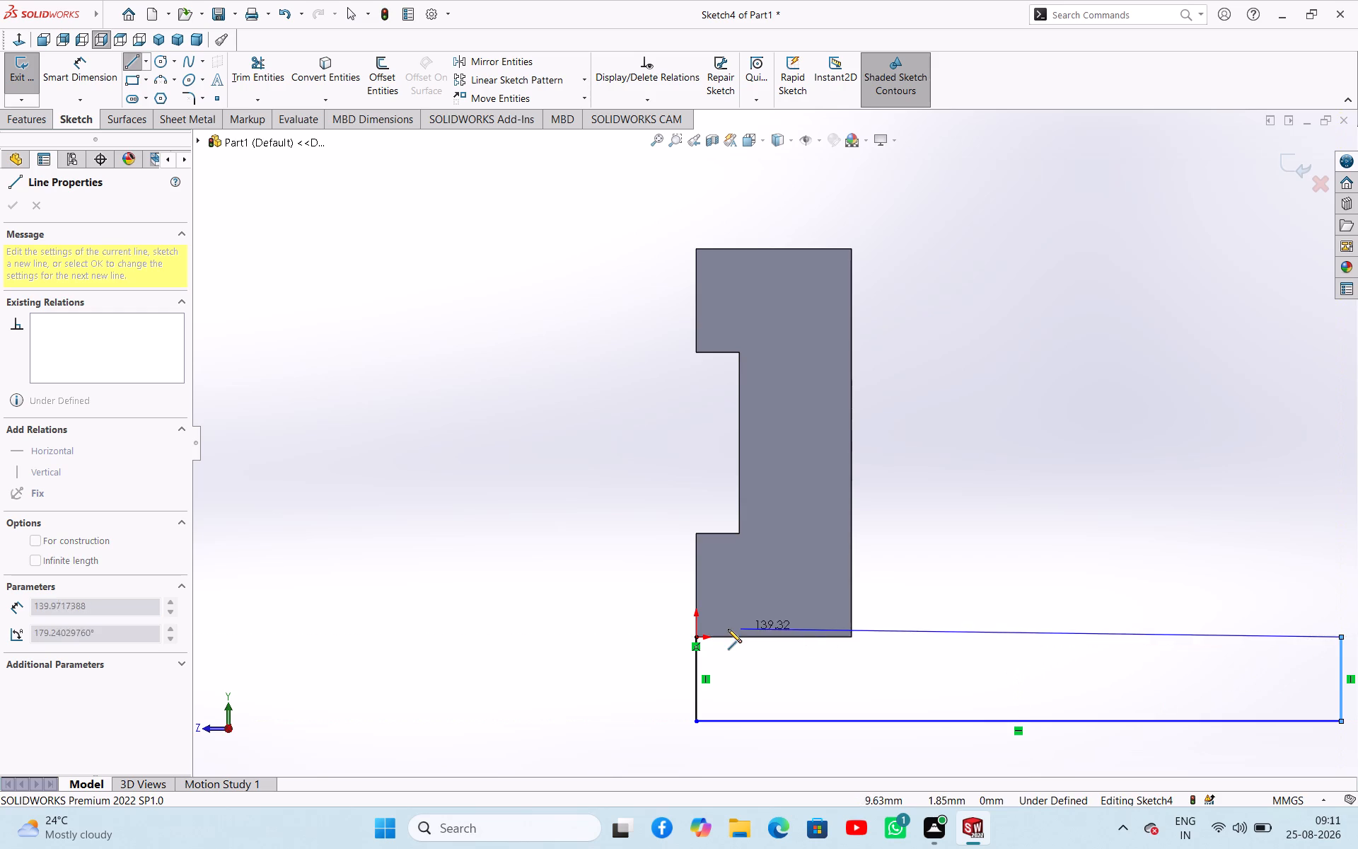
{"action": "left_click", "coordinate": [694, 638]}
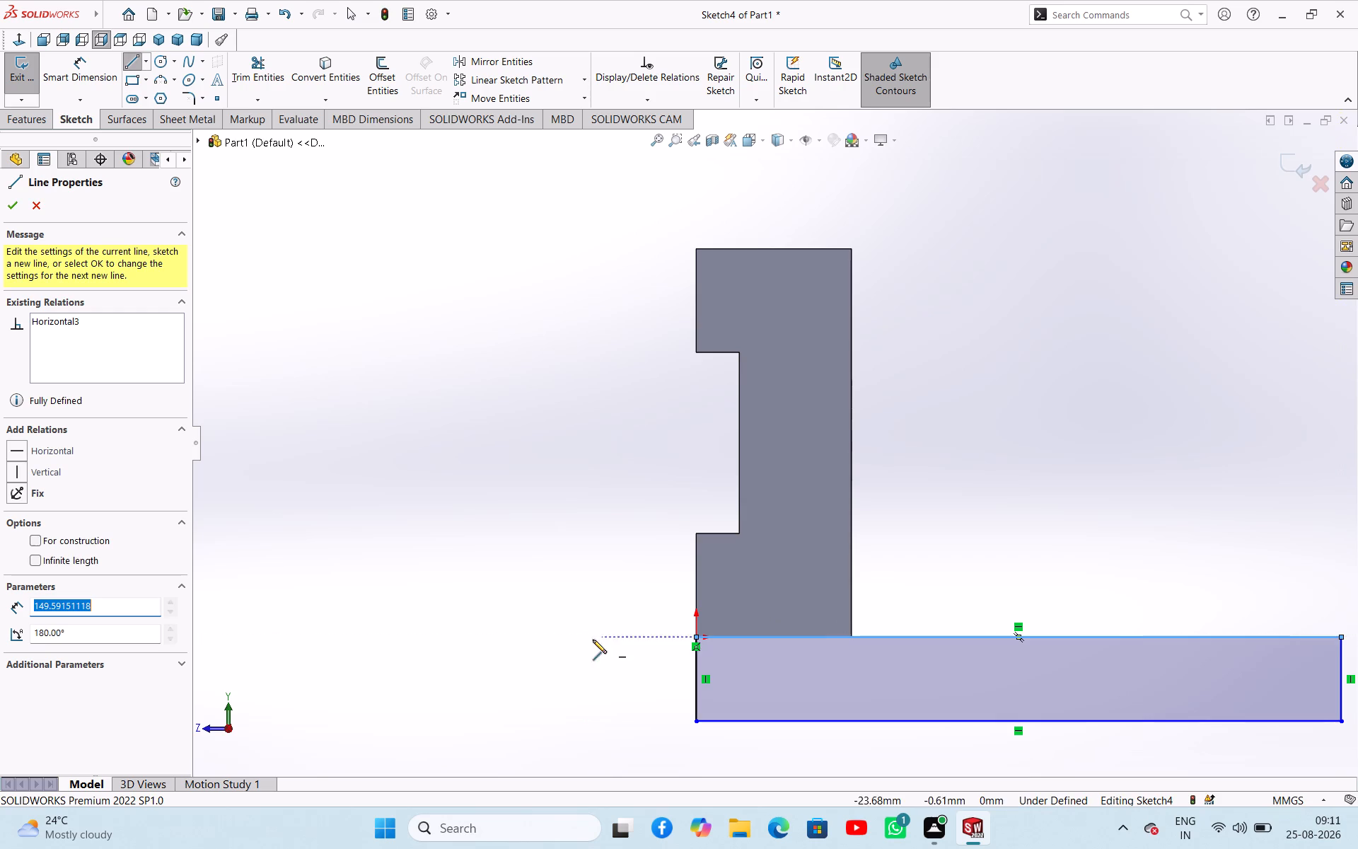
{"action": "key", "text": "Escape"}
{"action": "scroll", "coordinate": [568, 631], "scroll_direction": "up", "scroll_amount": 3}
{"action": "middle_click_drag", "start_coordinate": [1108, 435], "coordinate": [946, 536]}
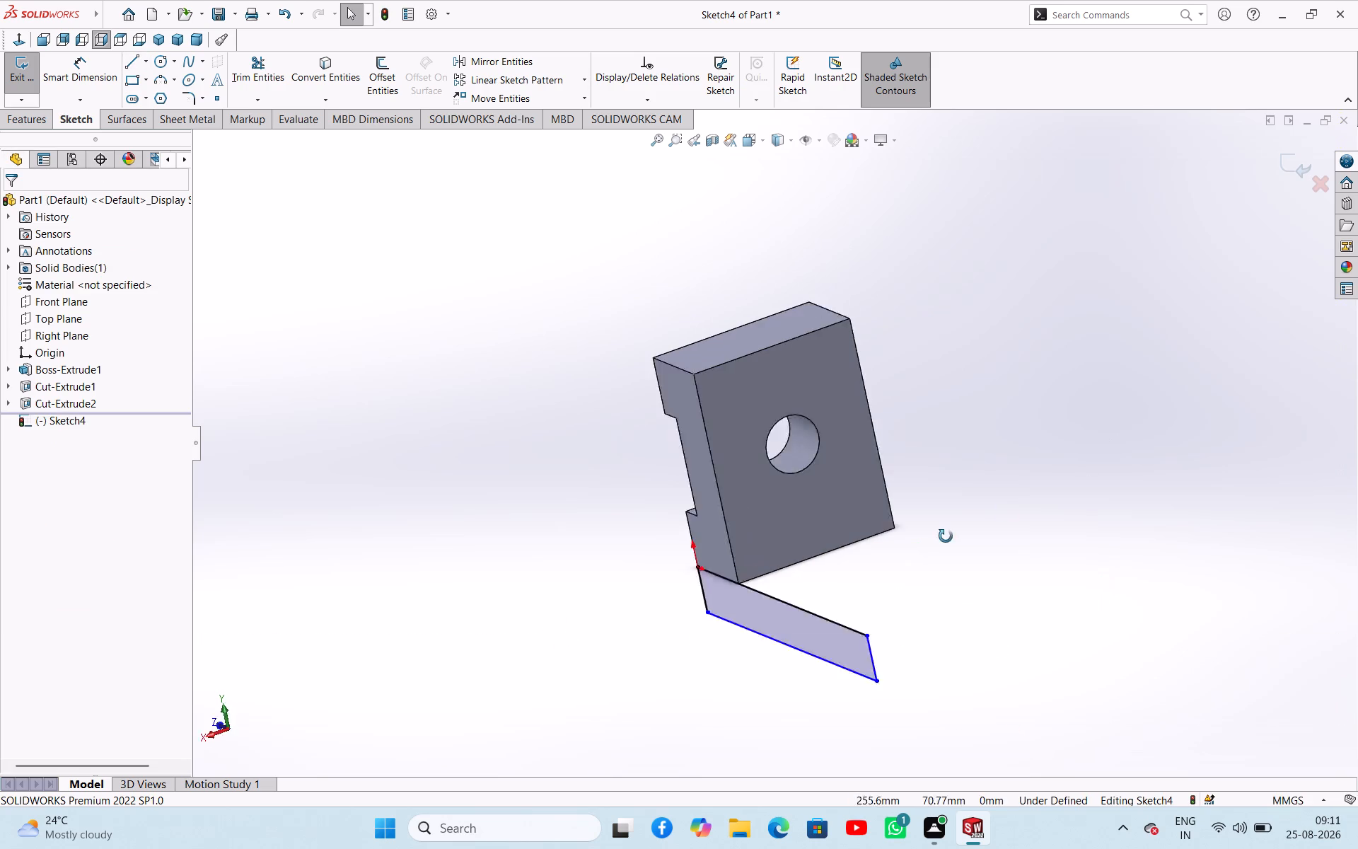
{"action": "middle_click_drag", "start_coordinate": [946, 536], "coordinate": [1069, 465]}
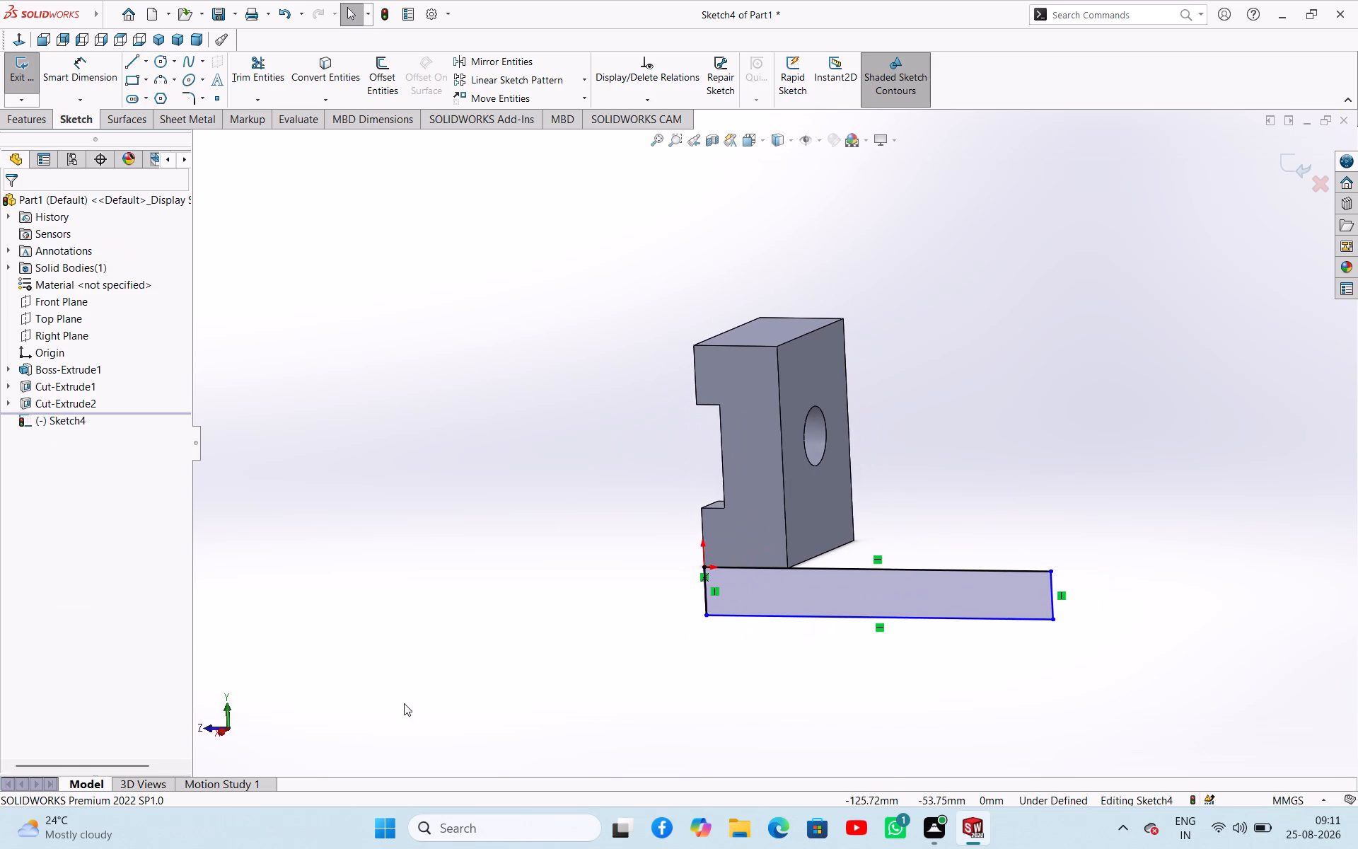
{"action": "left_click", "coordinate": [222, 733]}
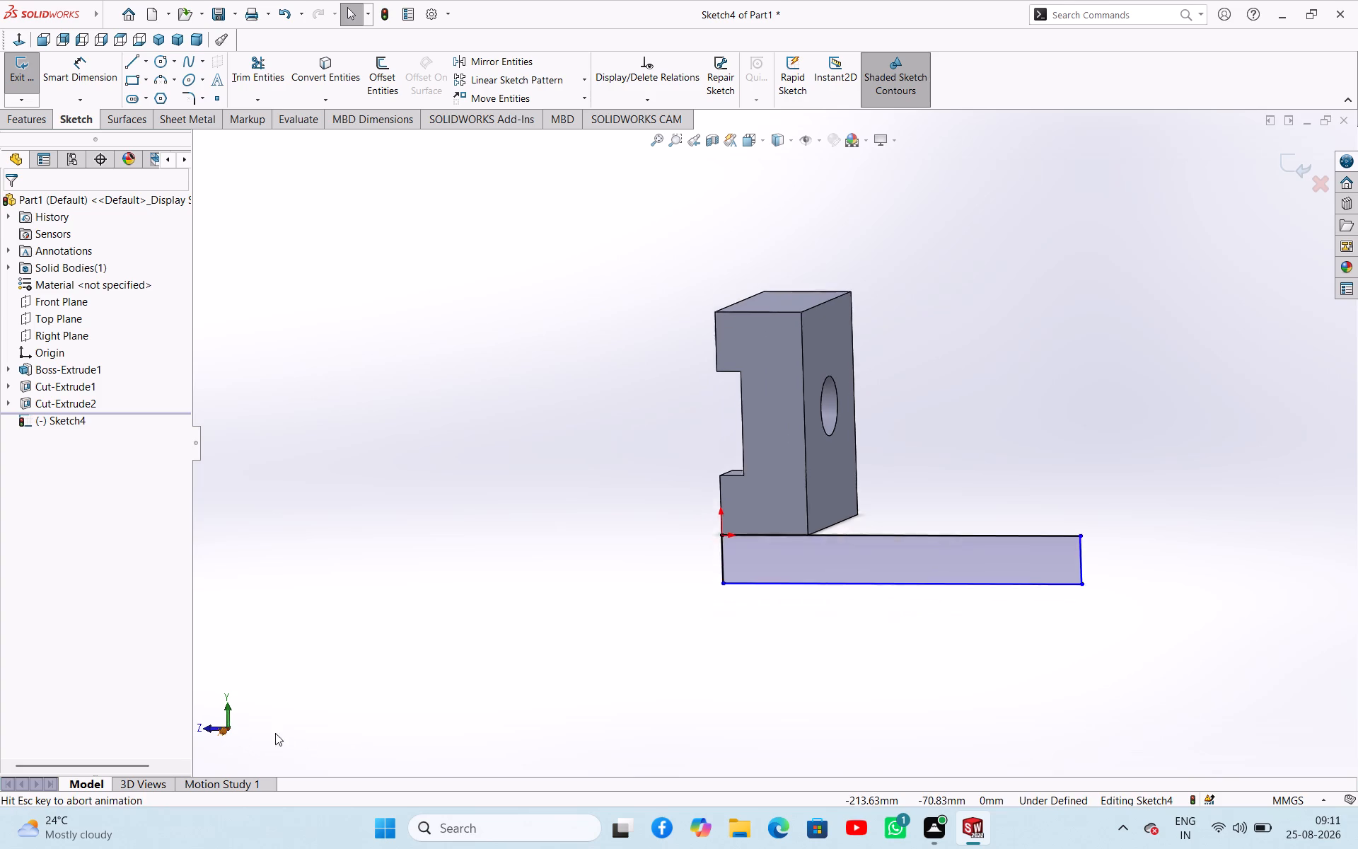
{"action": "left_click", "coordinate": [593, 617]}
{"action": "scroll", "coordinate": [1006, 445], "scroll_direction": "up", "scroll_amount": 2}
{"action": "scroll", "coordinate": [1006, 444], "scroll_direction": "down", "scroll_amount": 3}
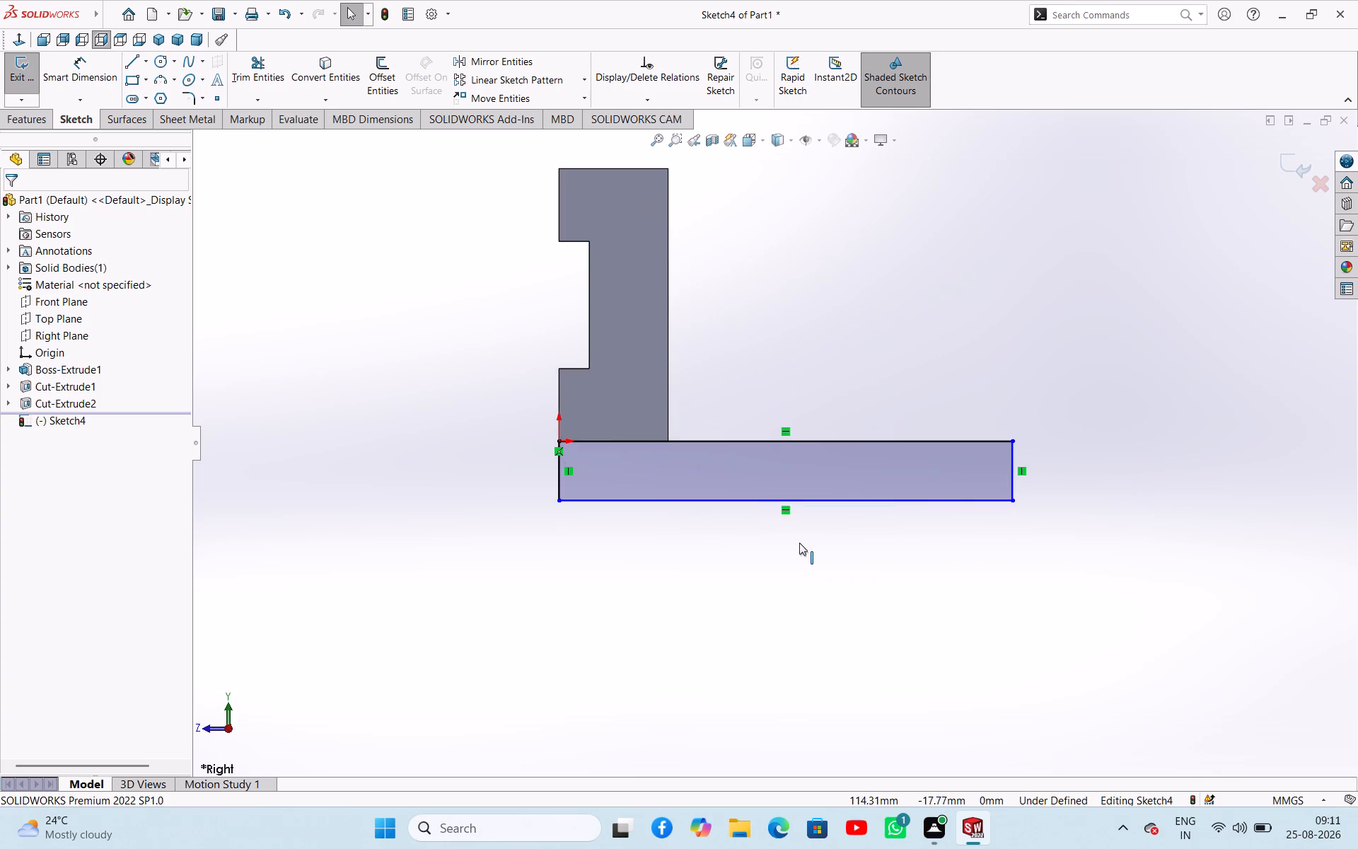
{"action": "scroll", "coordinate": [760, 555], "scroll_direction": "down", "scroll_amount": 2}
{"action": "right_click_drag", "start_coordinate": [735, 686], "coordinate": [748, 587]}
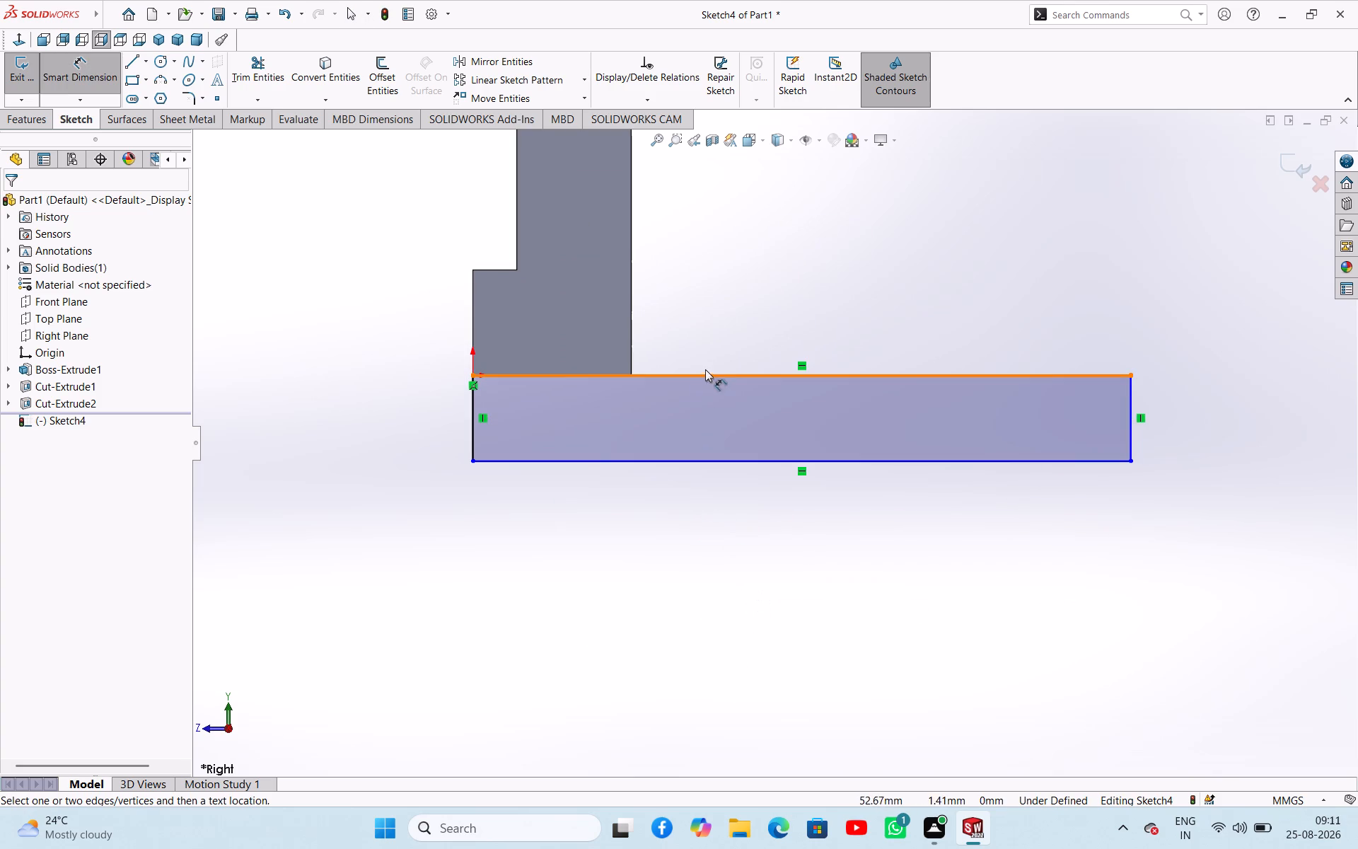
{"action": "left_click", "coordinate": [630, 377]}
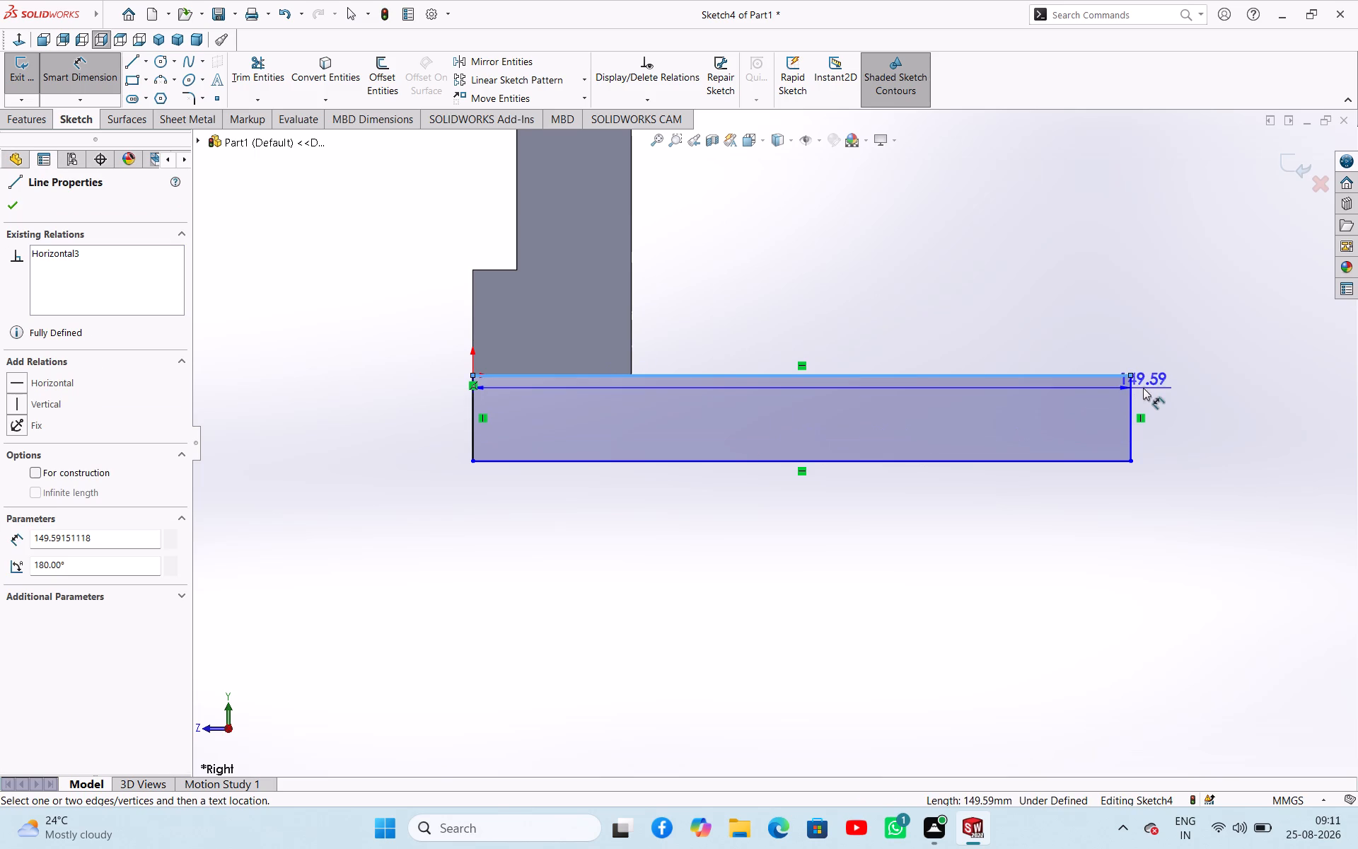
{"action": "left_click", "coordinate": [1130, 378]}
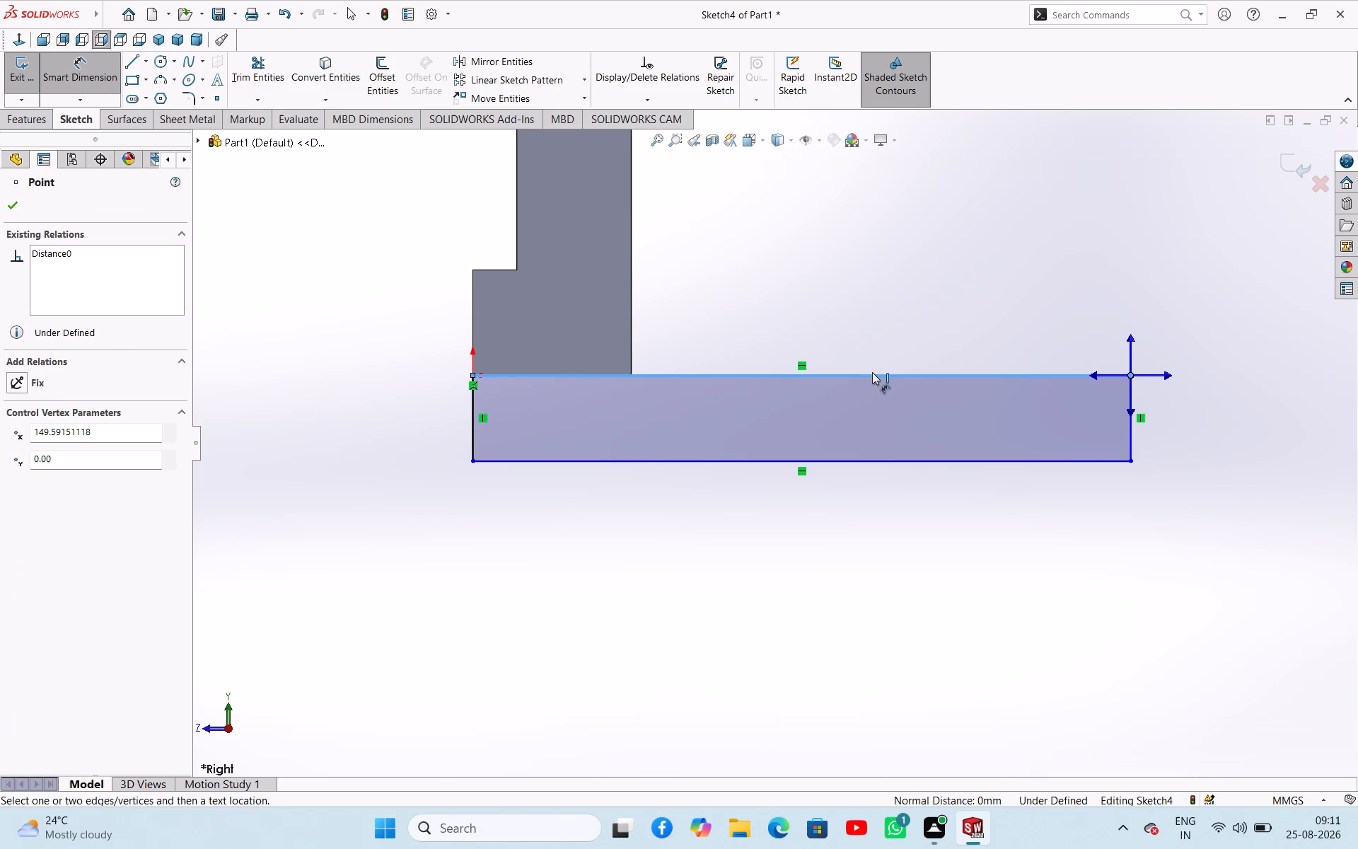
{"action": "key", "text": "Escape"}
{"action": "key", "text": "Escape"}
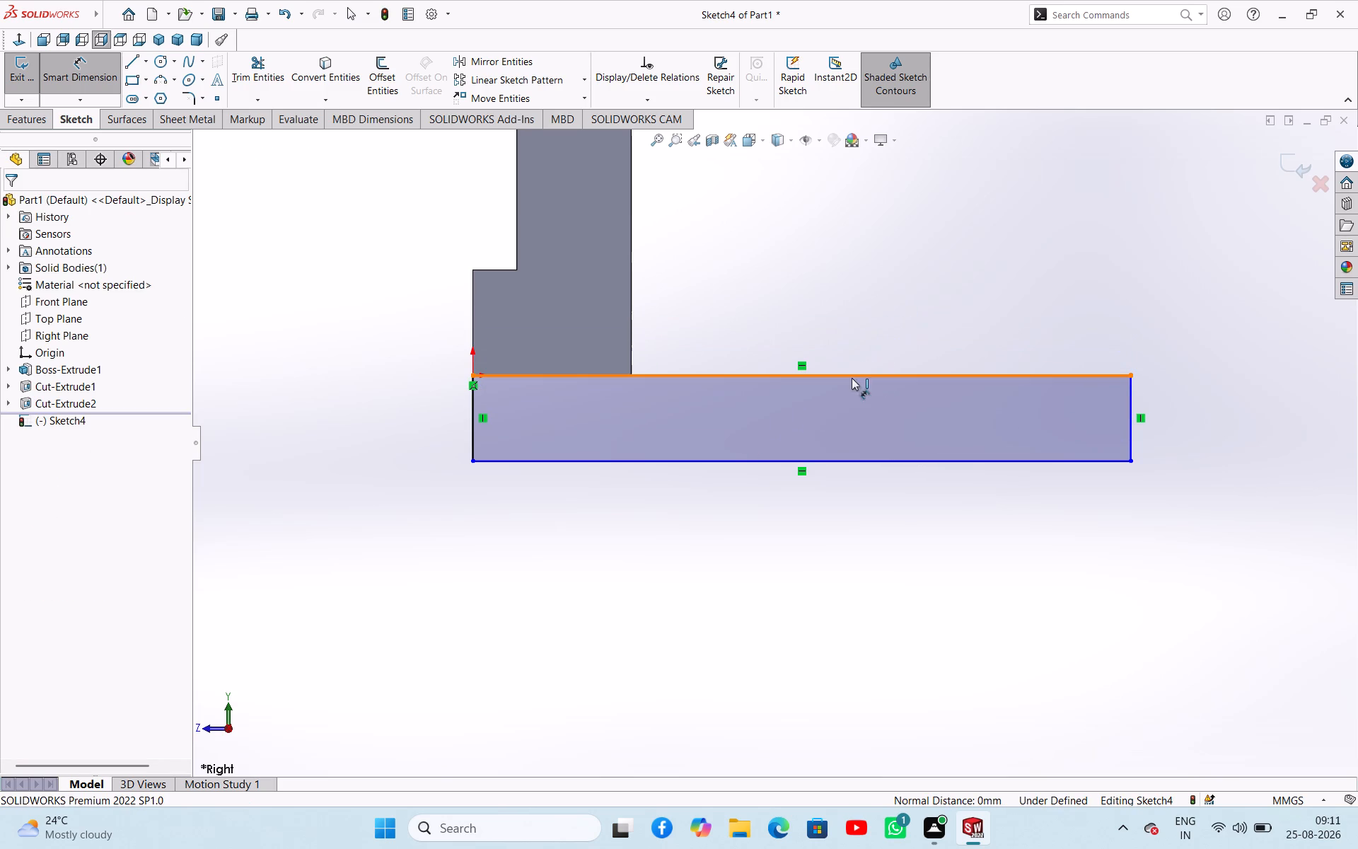
Dimension the rectangle's length as 110+36 (146 mm) and its height as 25 mm, and exit the sketch.
{"action": "left_click", "coordinate": [745, 464]}
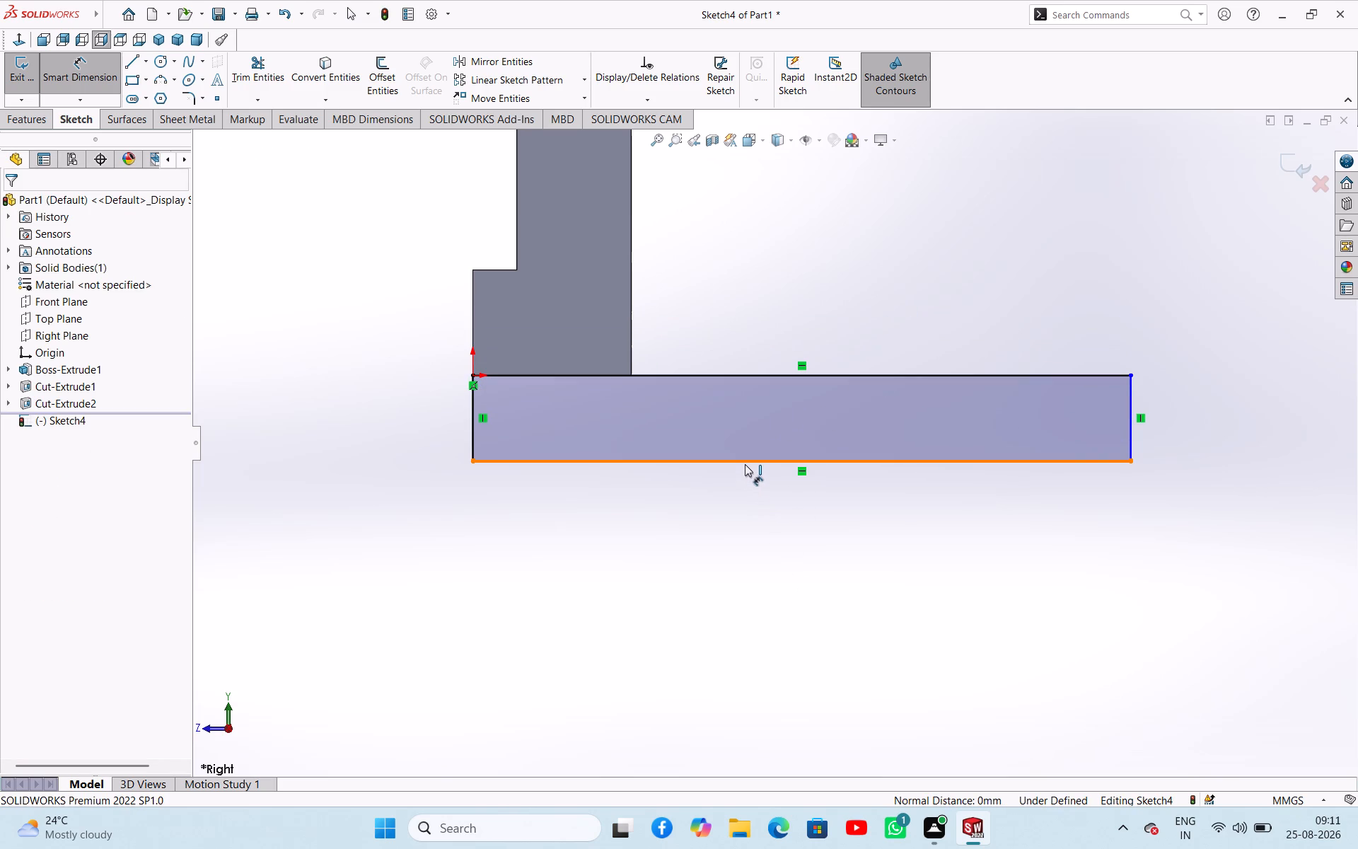
{"action": "left_click", "coordinate": [739, 526]}
{"action": "type", "text": "110"}
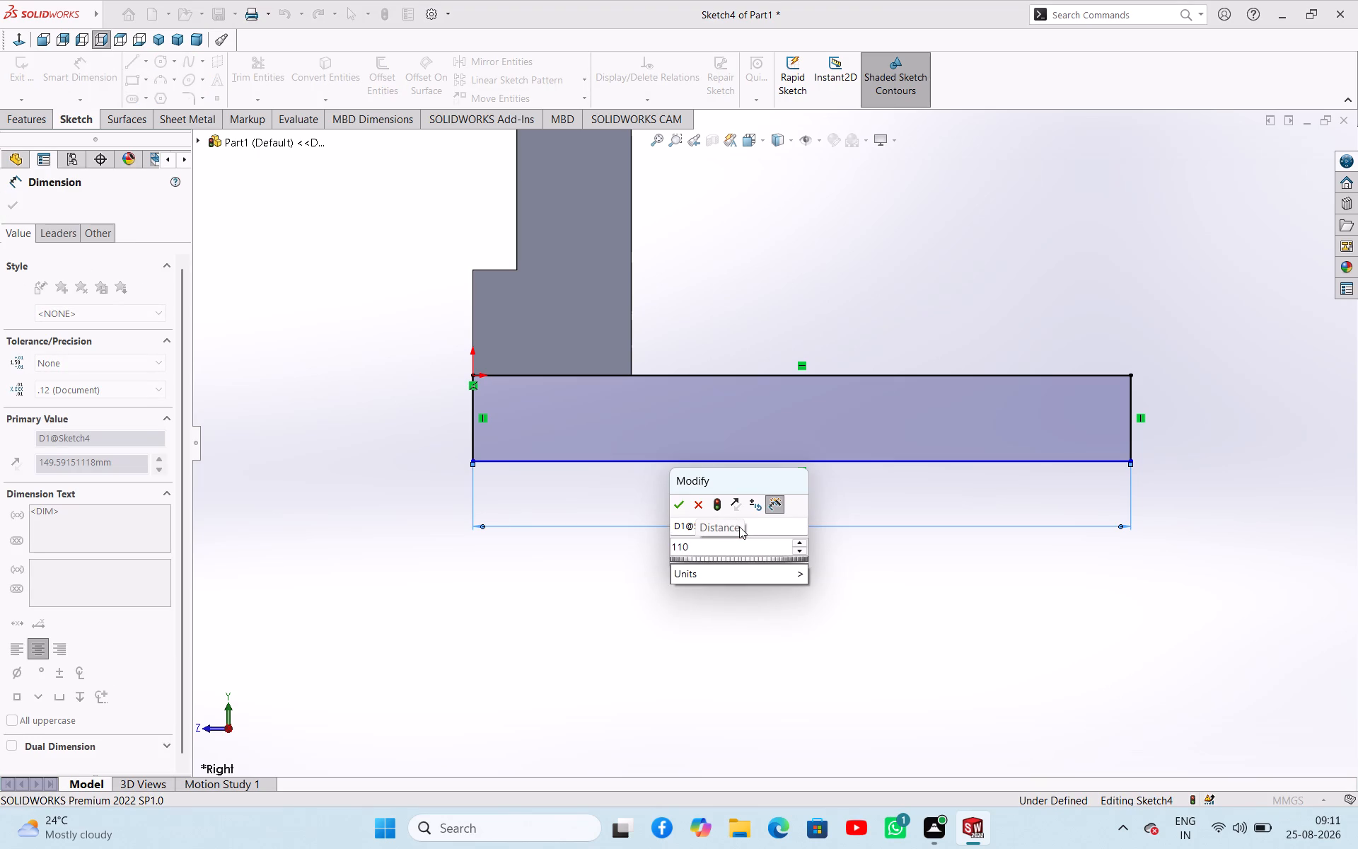
{"action": "key", "text": "plus"}
{"action": "type", "text": "36\\"}
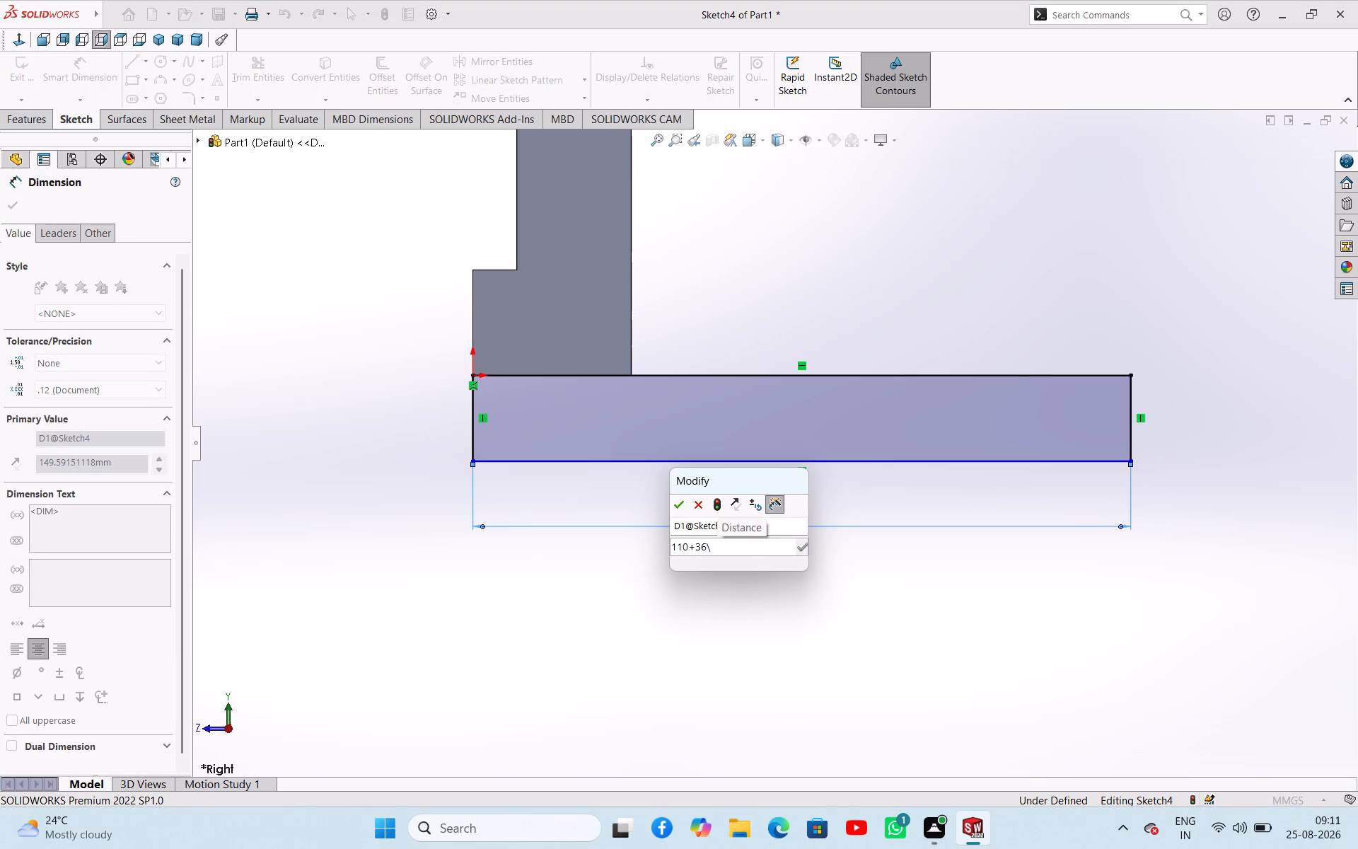
{"action": "key", "text": "BackSpace"}
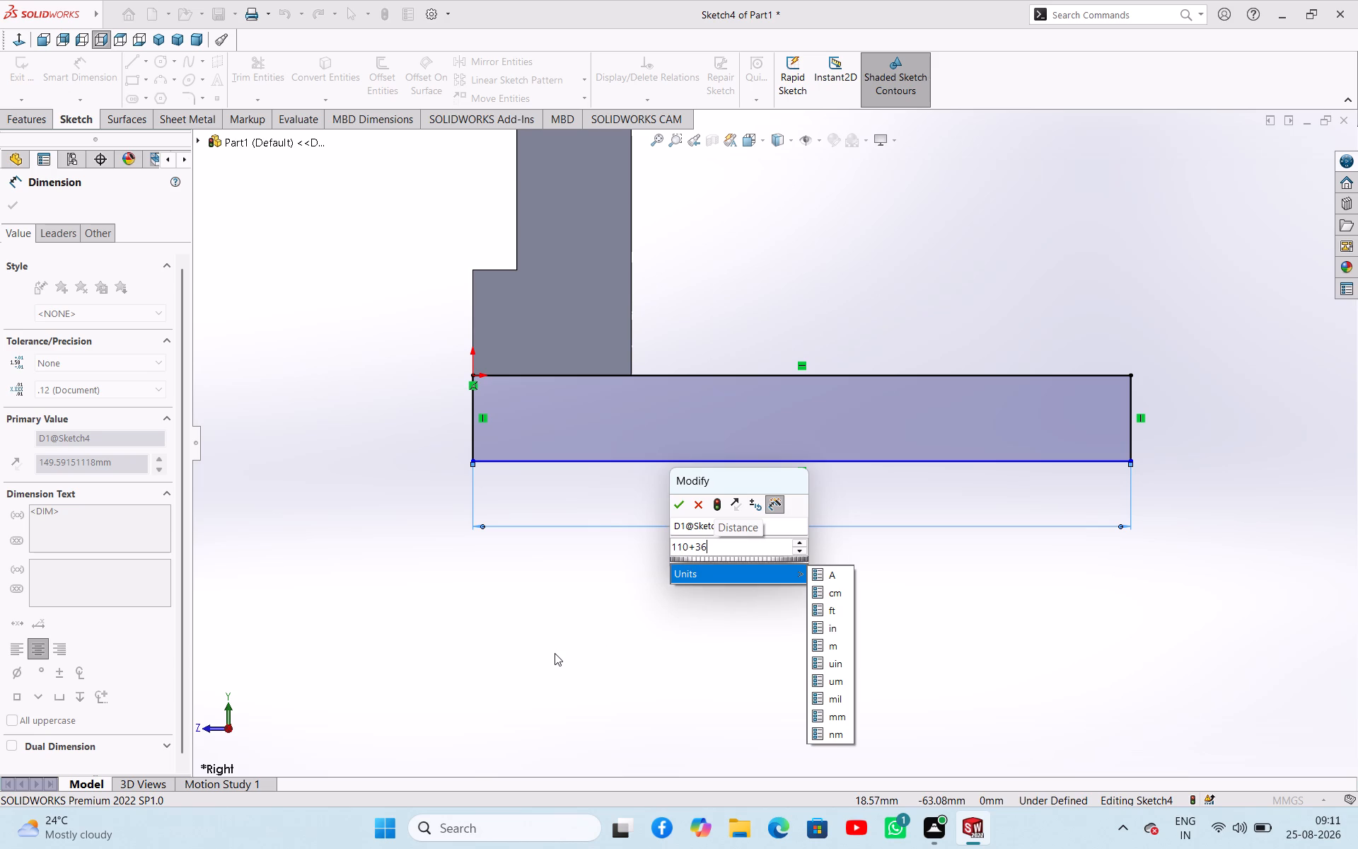
{"action": "key", "text": "Return"}
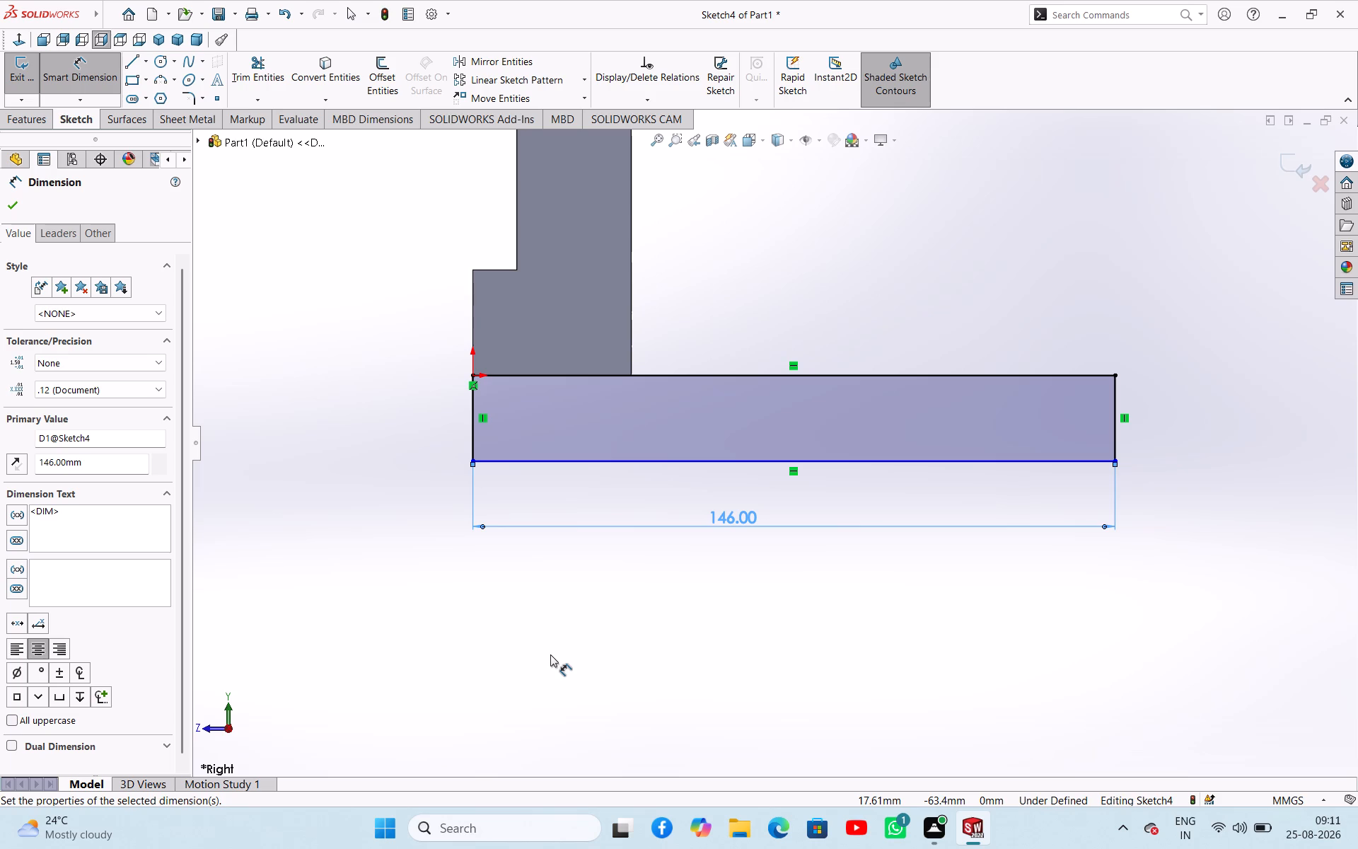
{"action": "left_click", "coordinate": [1113, 434]}
{"action": "left_click", "coordinate": [1143, 445]}
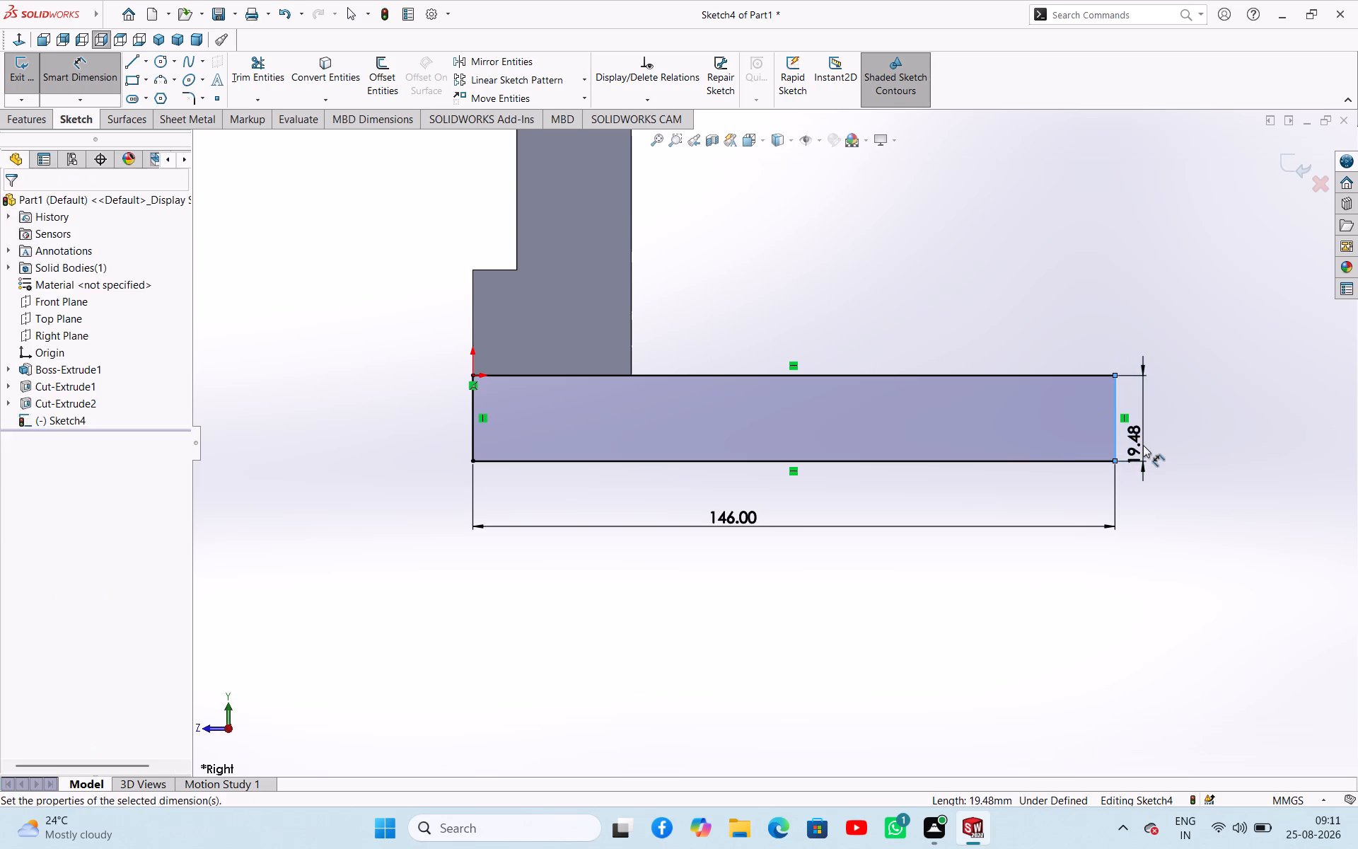
{"action": "type", "text": "25"}
{"action": "key", "text": "Return"}
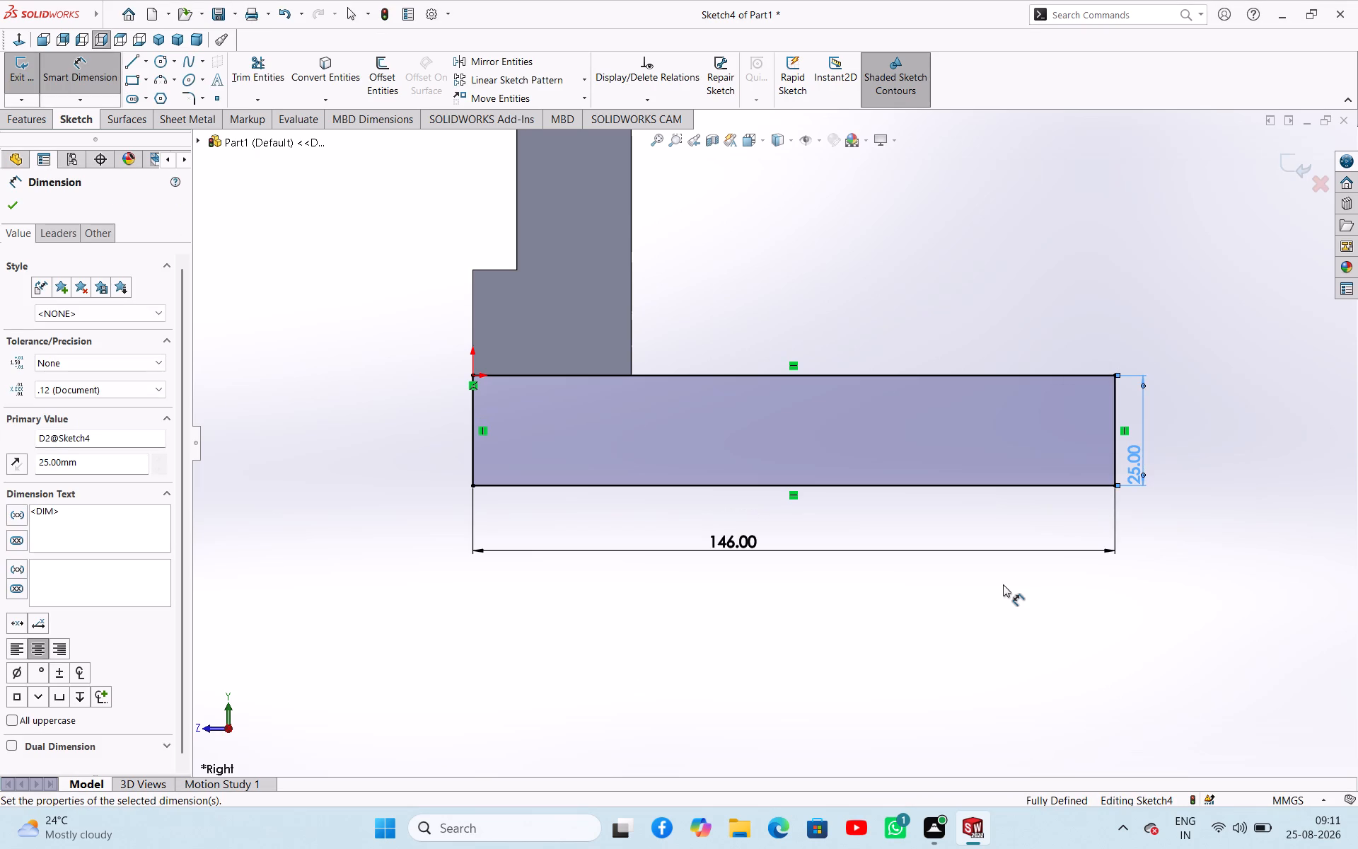
{"action": "left_click", "coordinate": [17, 202]}
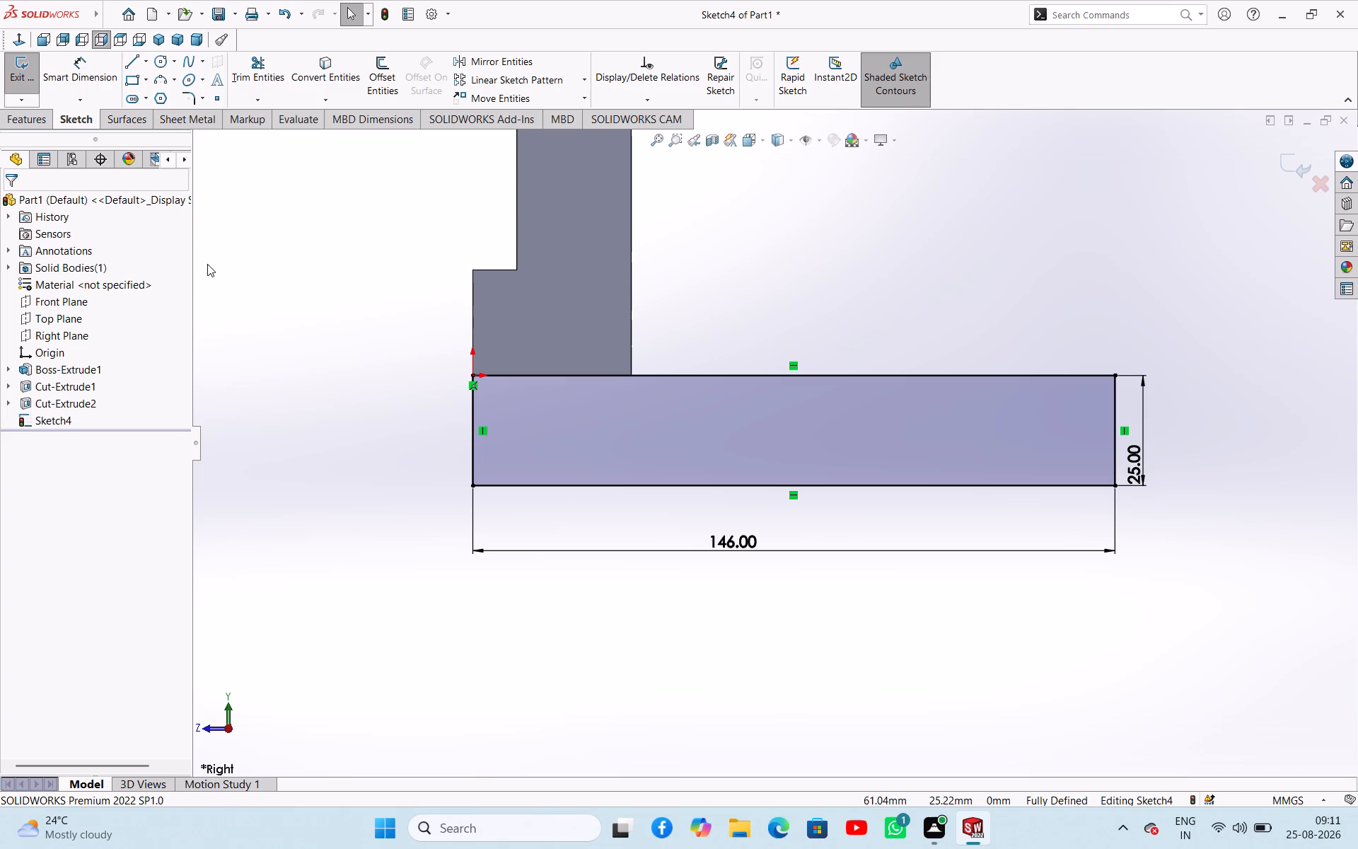
{"action": "middle_click_drag", "start_coordinate": [243, 283], "coordinate": [182, 361]}
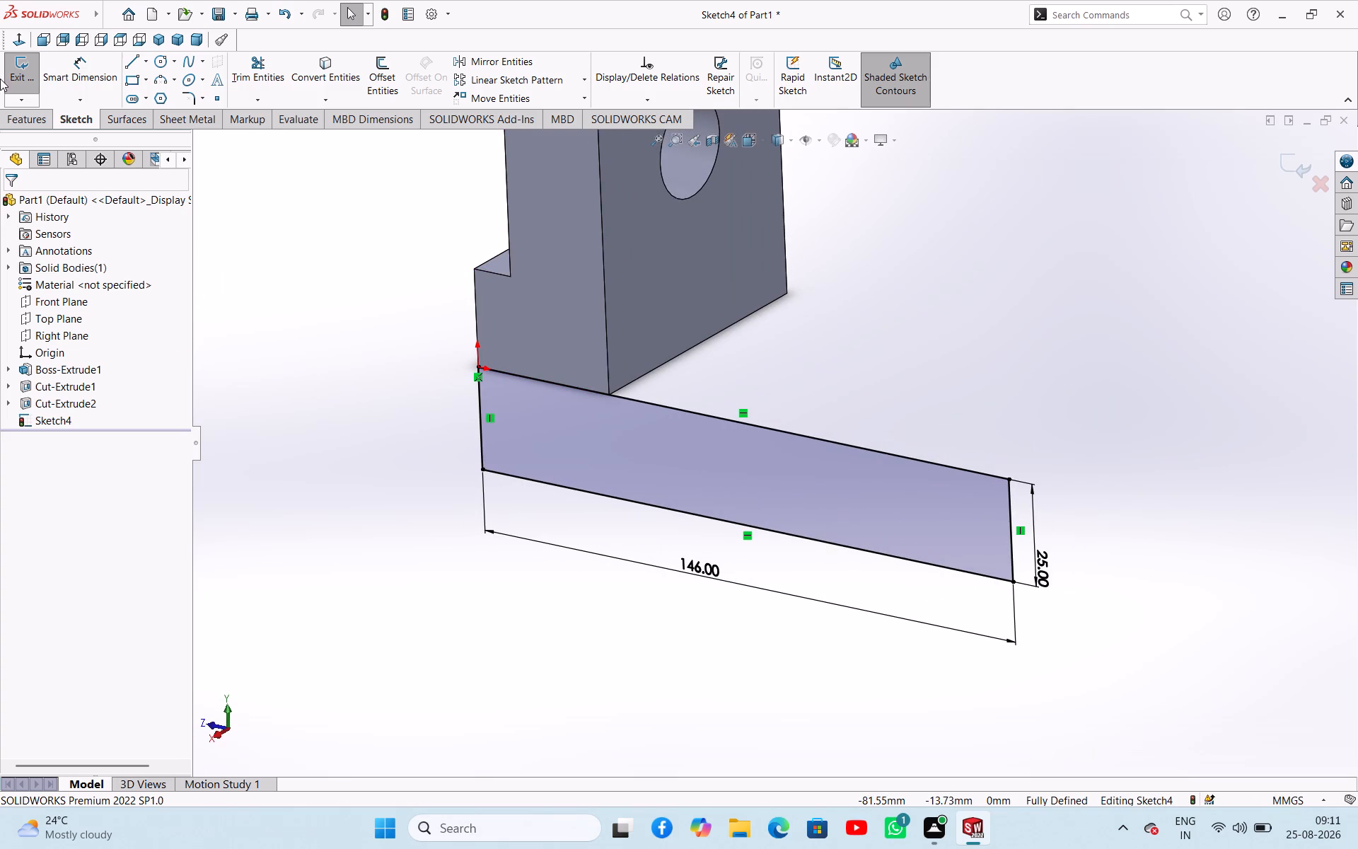
{"action": "left_click", "coordinate": [16, 61]}
Extrude the base rectangle as a merged boss, using Up To Surface to end at the block's opposite side face.
{"action": "middle_click_drag", "start_coordinate": [323, 247], "coordinate": [216, 248]}
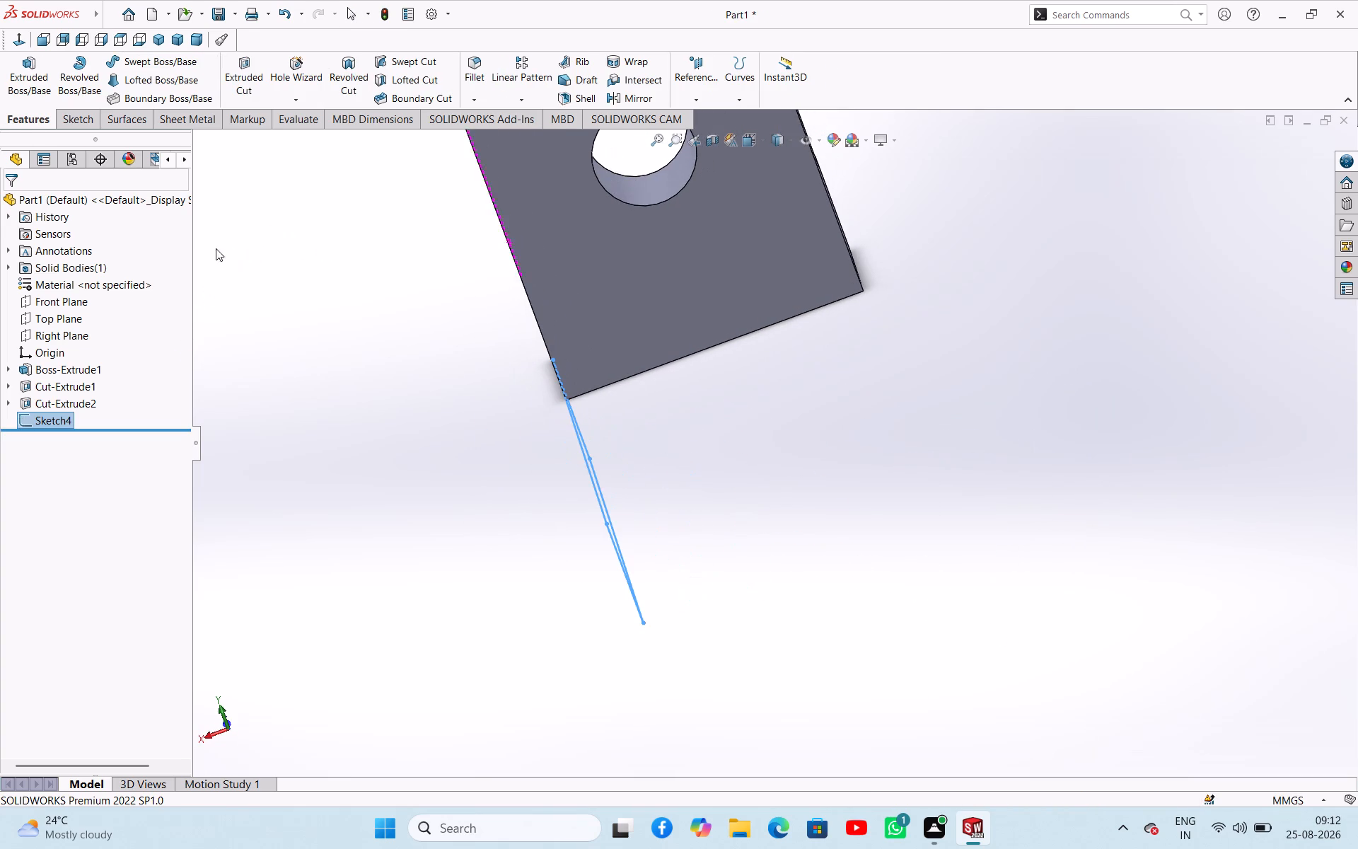
{"action": "middle_click_drag", "start_coordinate": [216, 248], "coordinate": [230, 266]}
{"action": "left_click", "coordinate": [49, 87]}
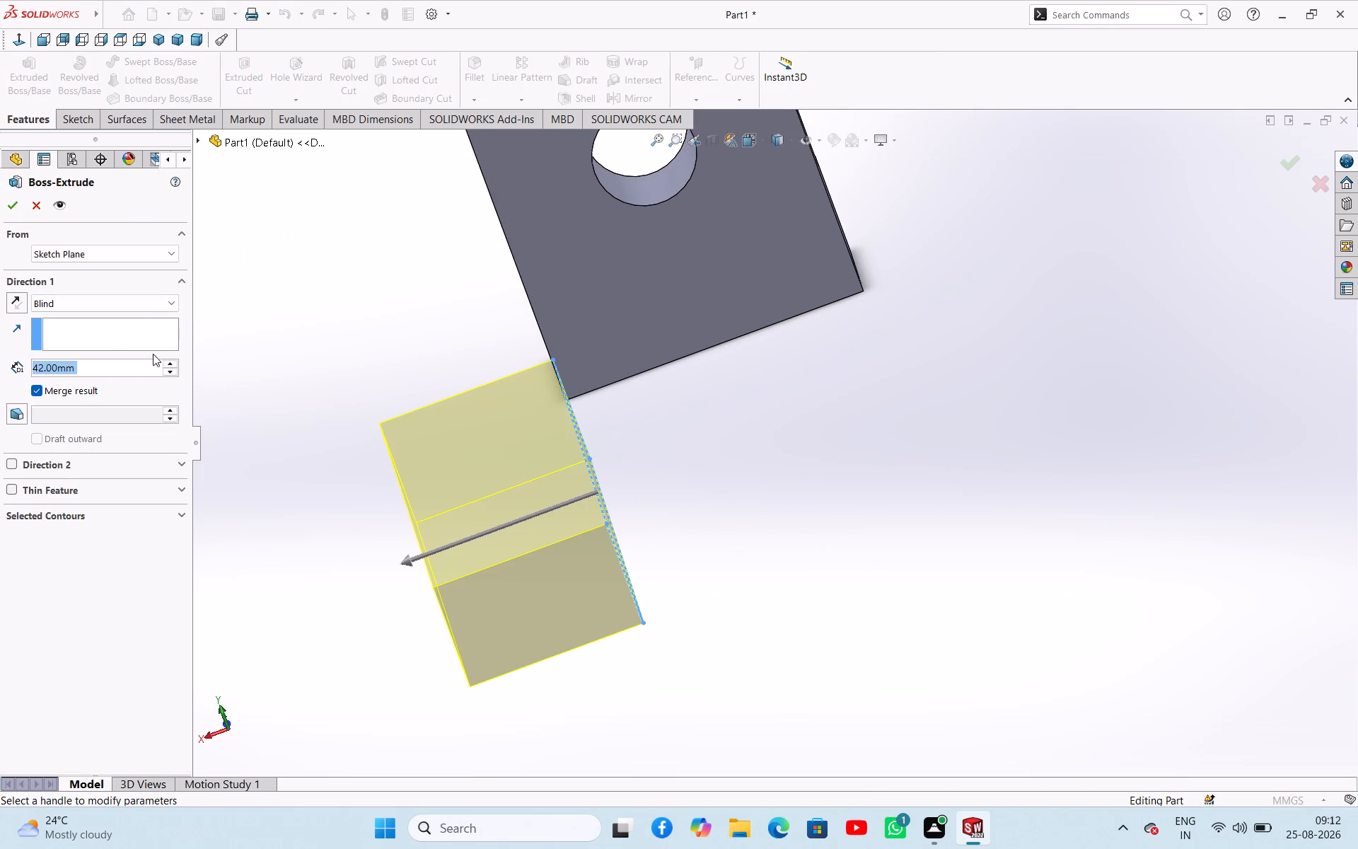
{"action": "left_click", "coordinate": [151, 304]}
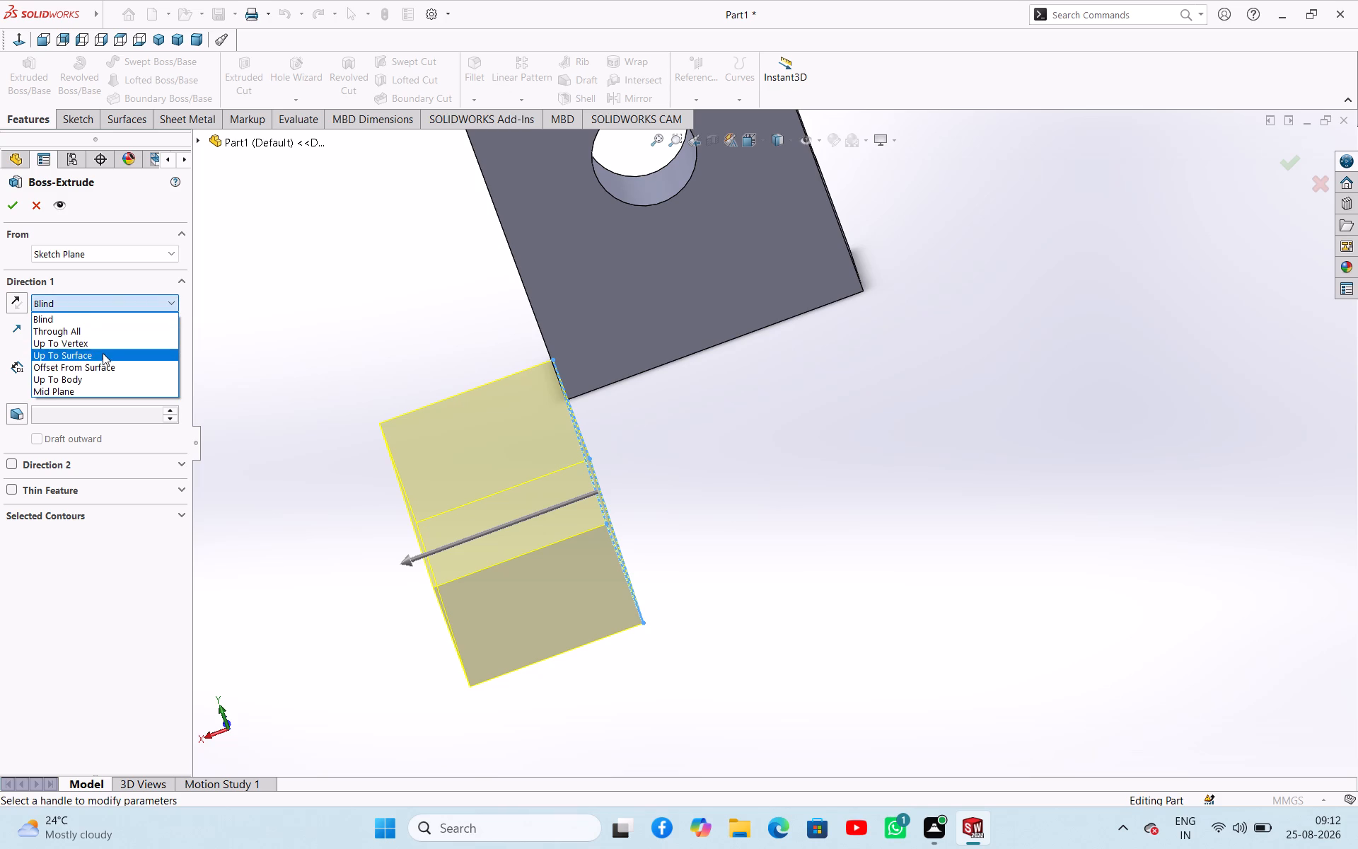
{"action": "left_click", "coordinate": [103, 352]}
{"action": "middle_click_drag", "start_coordinate": [399, 404], "coordinate": [305, 424]}
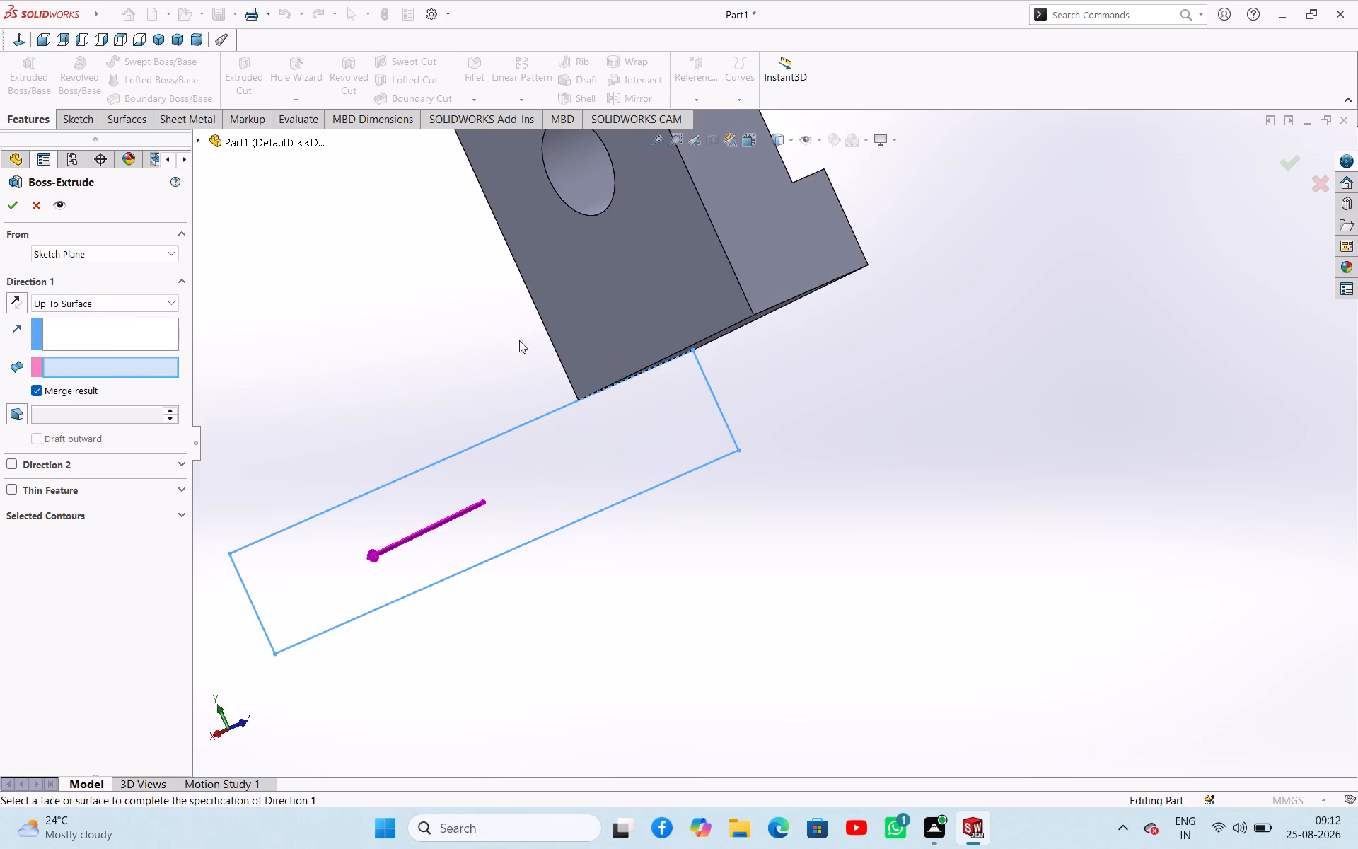
{"action": "left_click", "coordinate": [774, 272]}
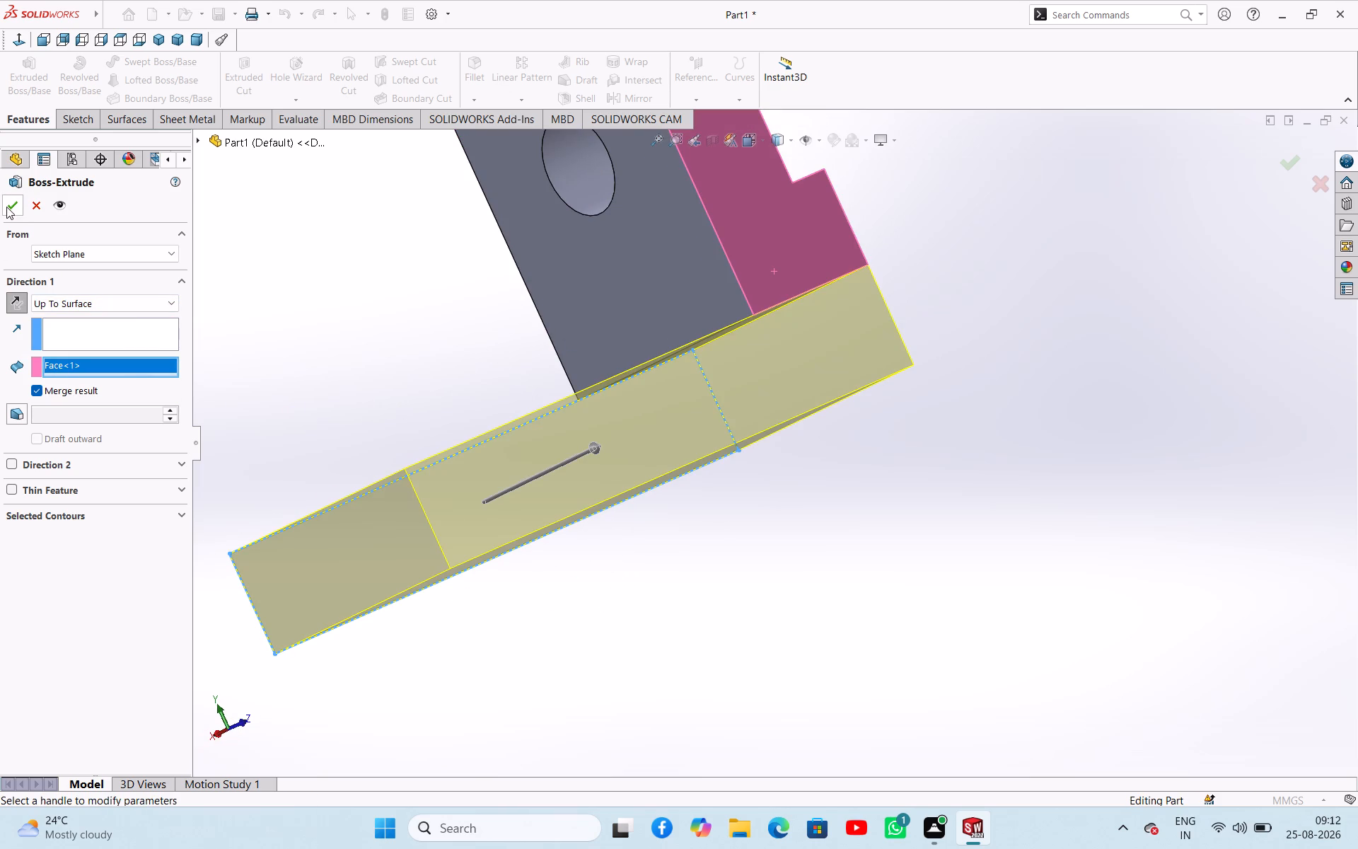
{"action": "left_click", "coordinate": [6, 207]}
Sketch a U-slot on the base's top face from its free edge, about 19.5 mm in, with sides about 64 mm long, plus outer edge segments.
{"action": "left_click", "coordinate": [554, 309]}
{"action": "middle_click_drag", "start_coordinate": [385, 304], "coordinate": [547, 343]}
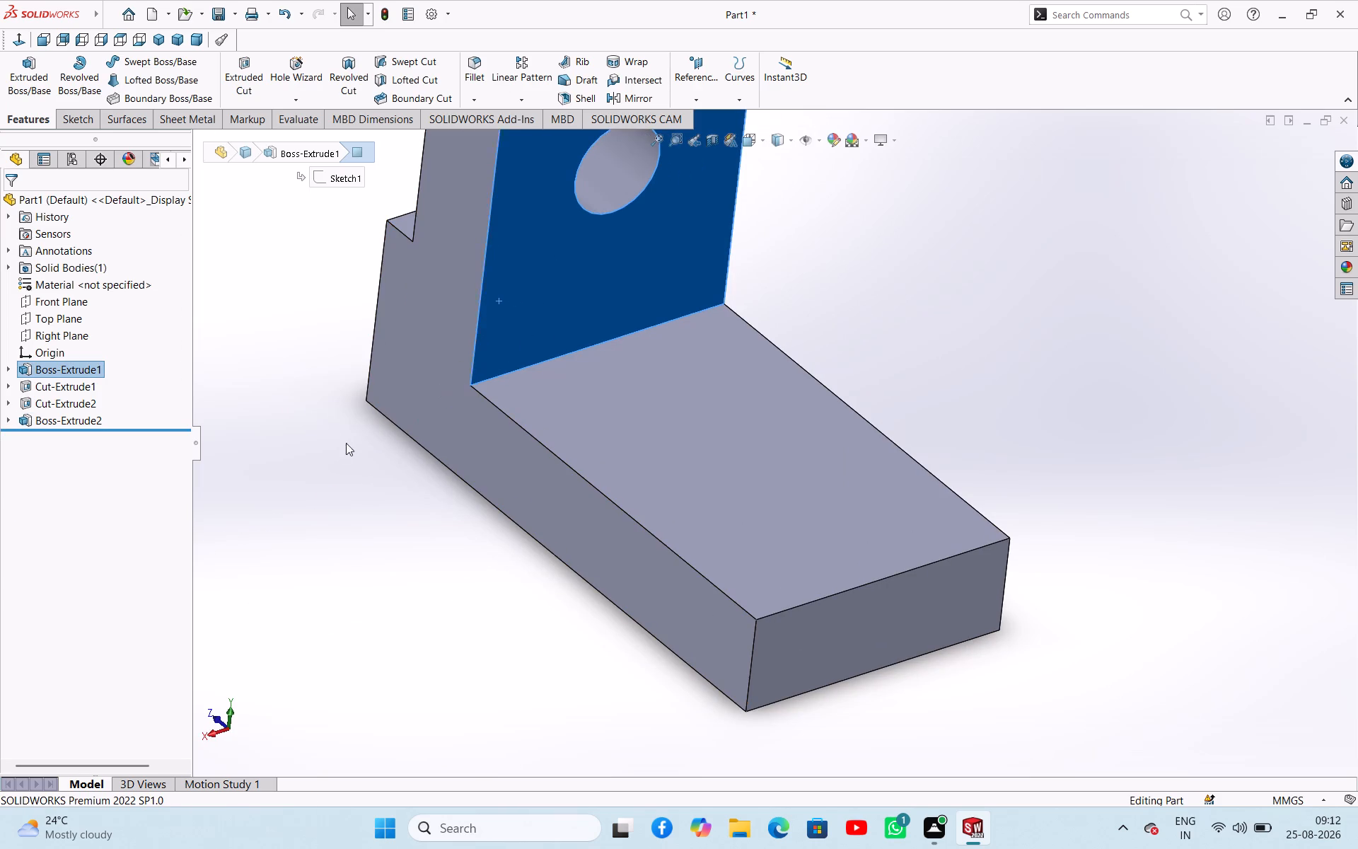
{"action": "left_click", "coordinate": [327, 468]}
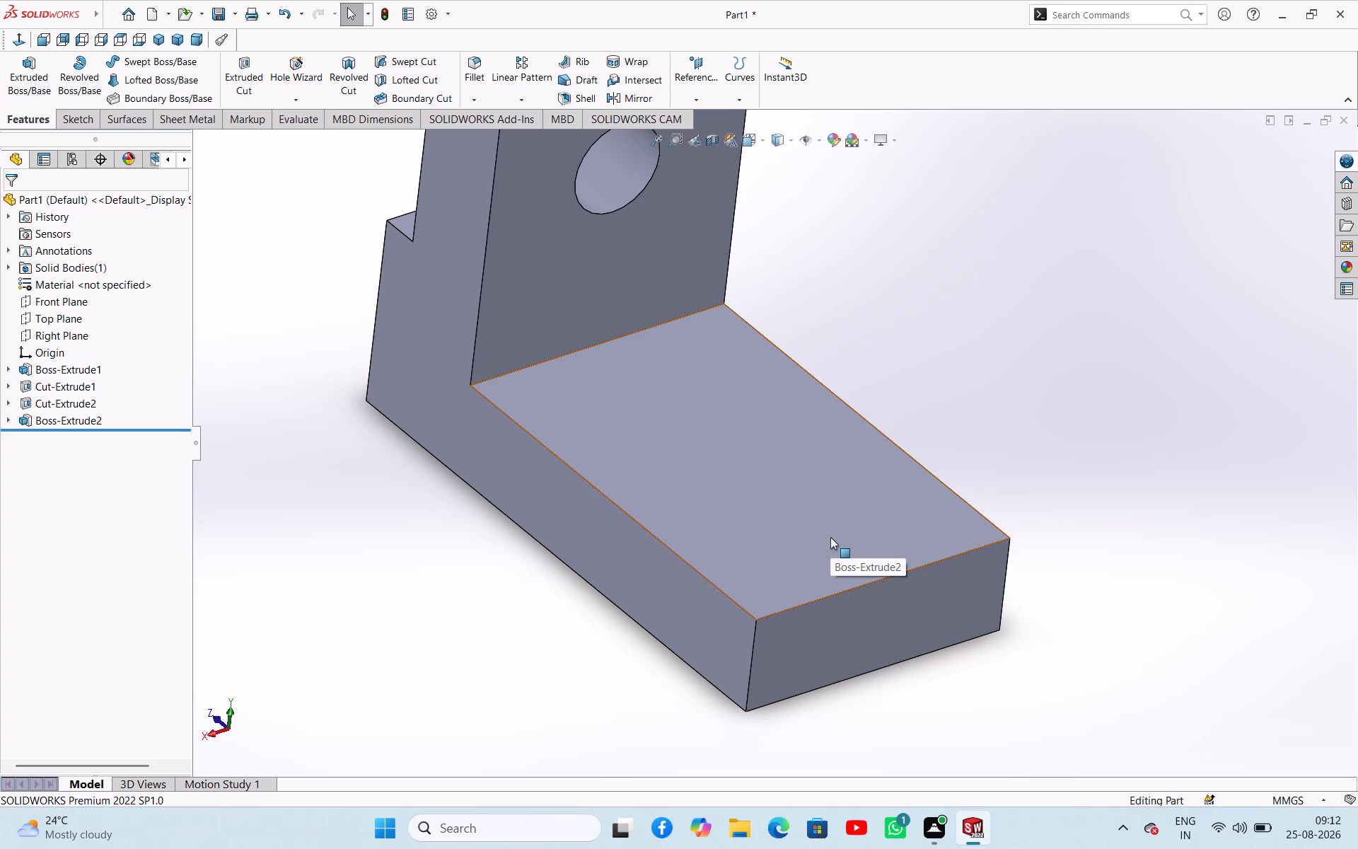
{"action": "left_click", "coordinate": [828, 536]}
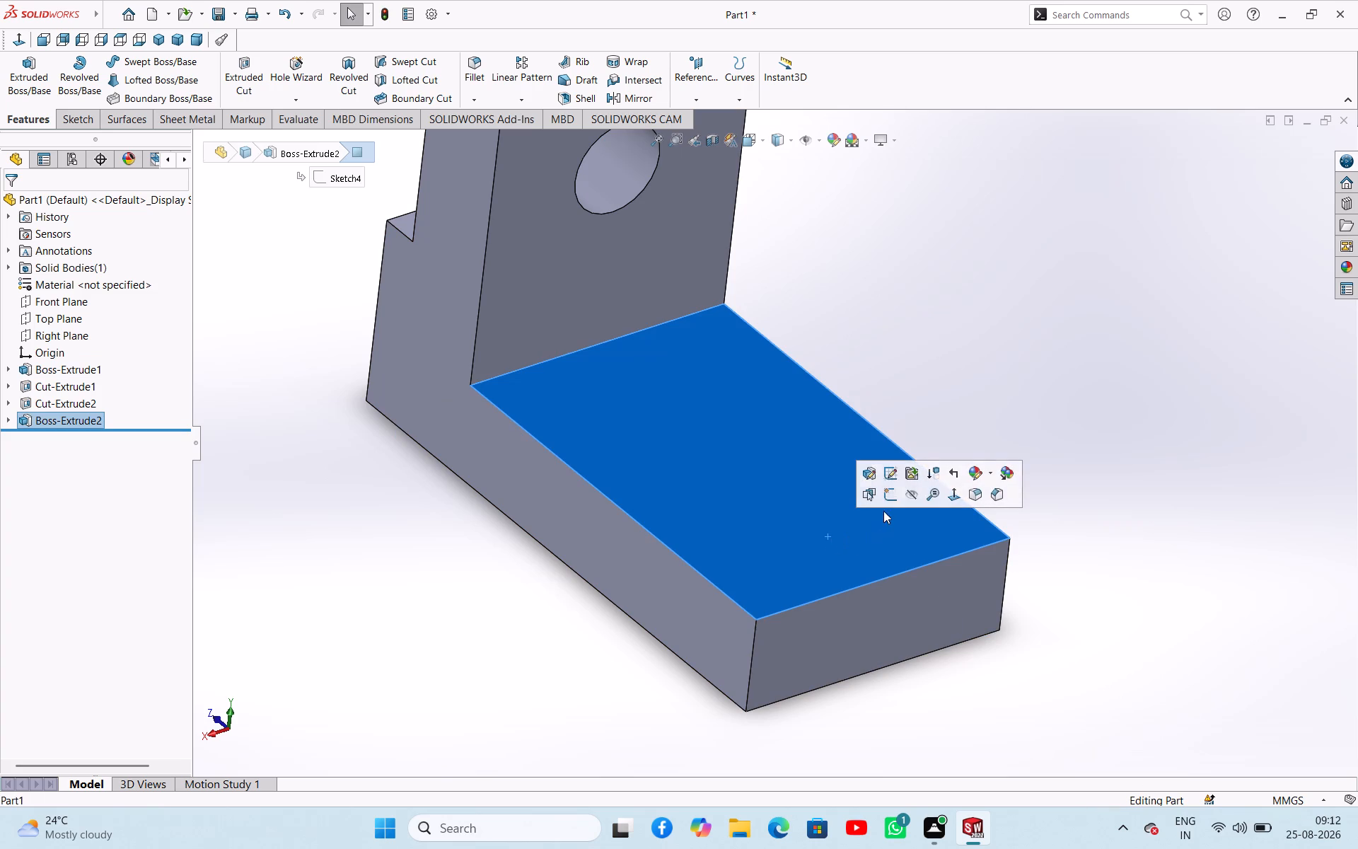
{"action": "left_click", "coordinate": [893, 495]}
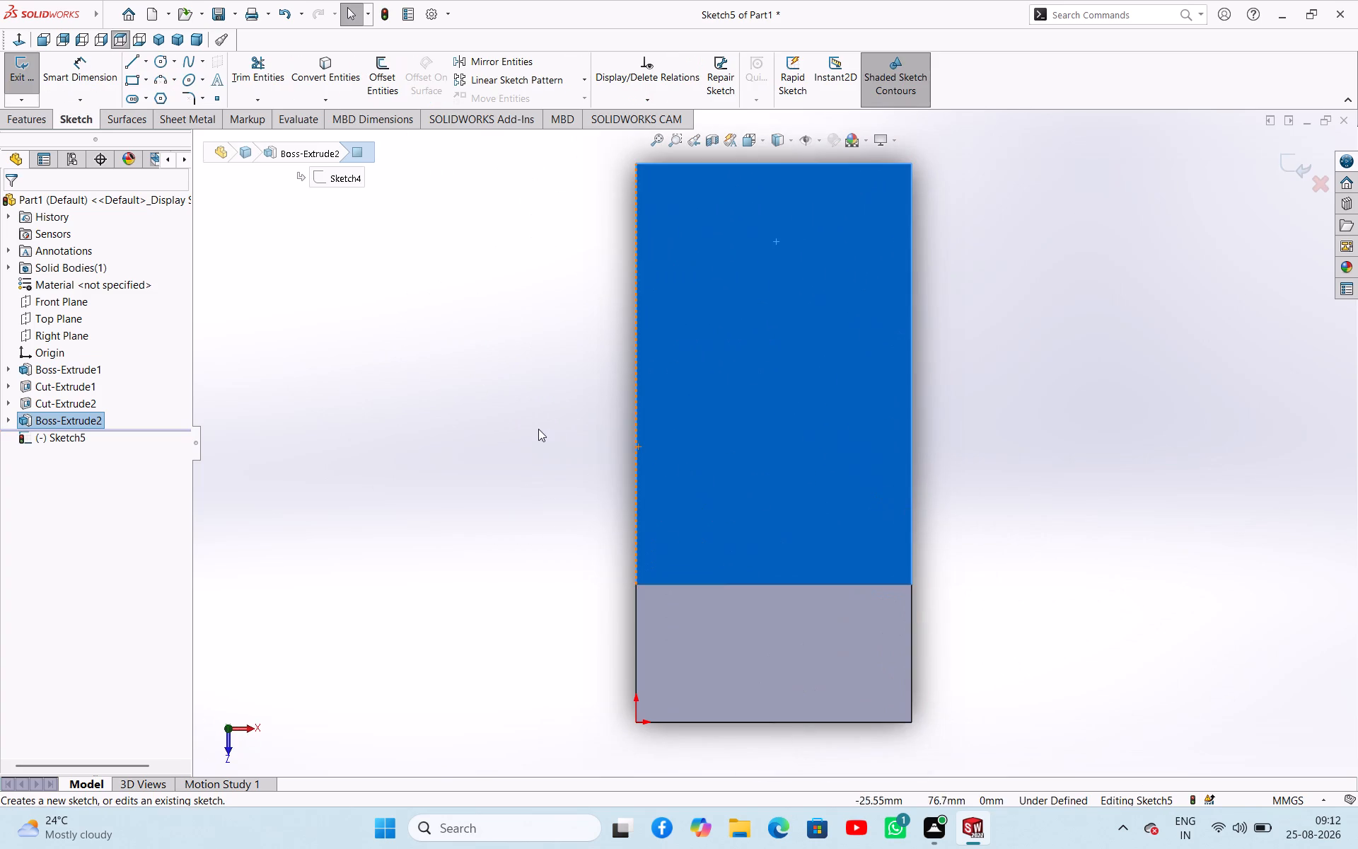
{"action": "left_click", "coordinate": [538, 429]}
{"action": "scroll", "coordinate": [869, 209], "scroll_direction": "up", "scroll_amount": 2}
{"action": "scroll", "coordinate": [825, 207], "scroll_direction": "down", "scroll_amount": 3}
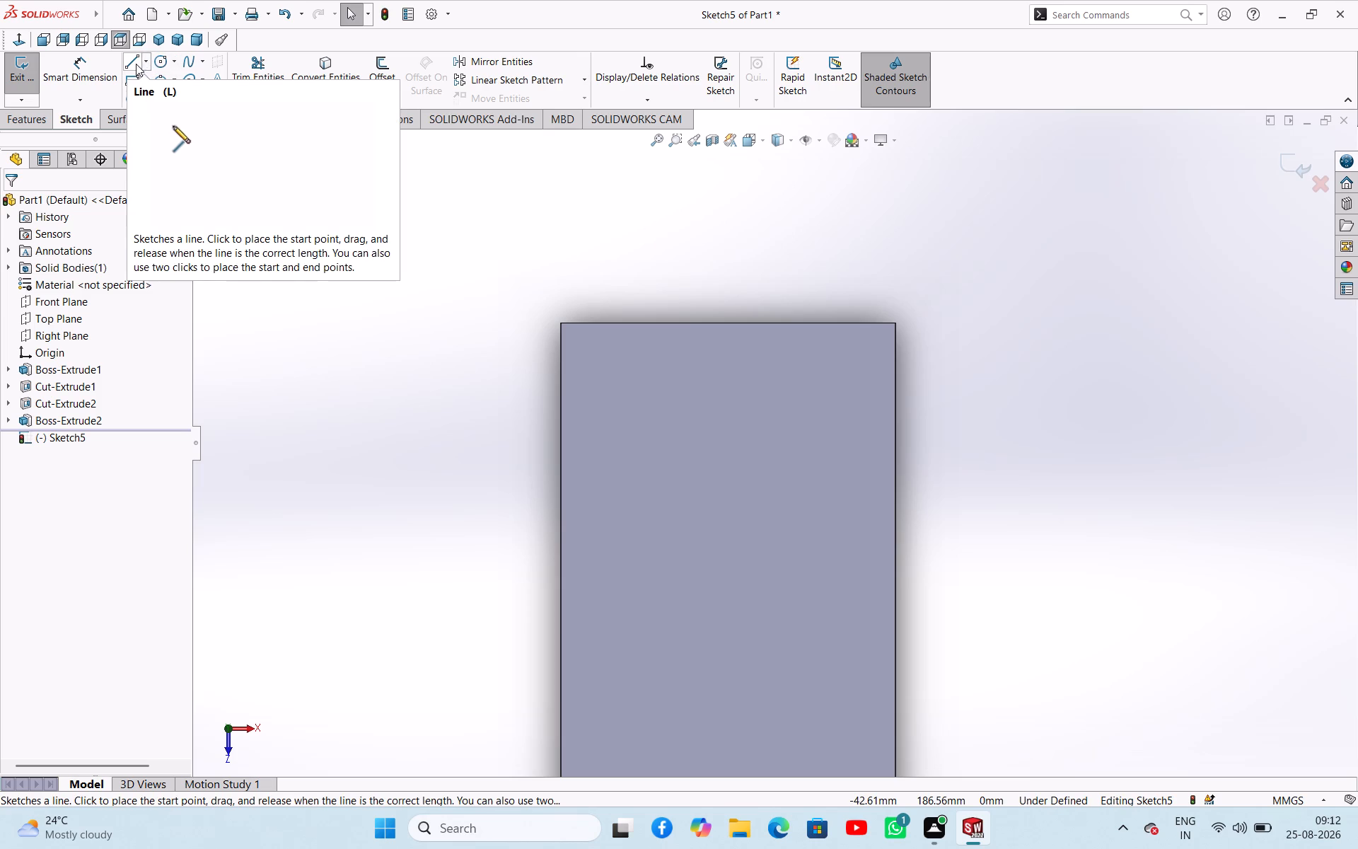
{"action": "left_click", "coordinate": [129, 62]}
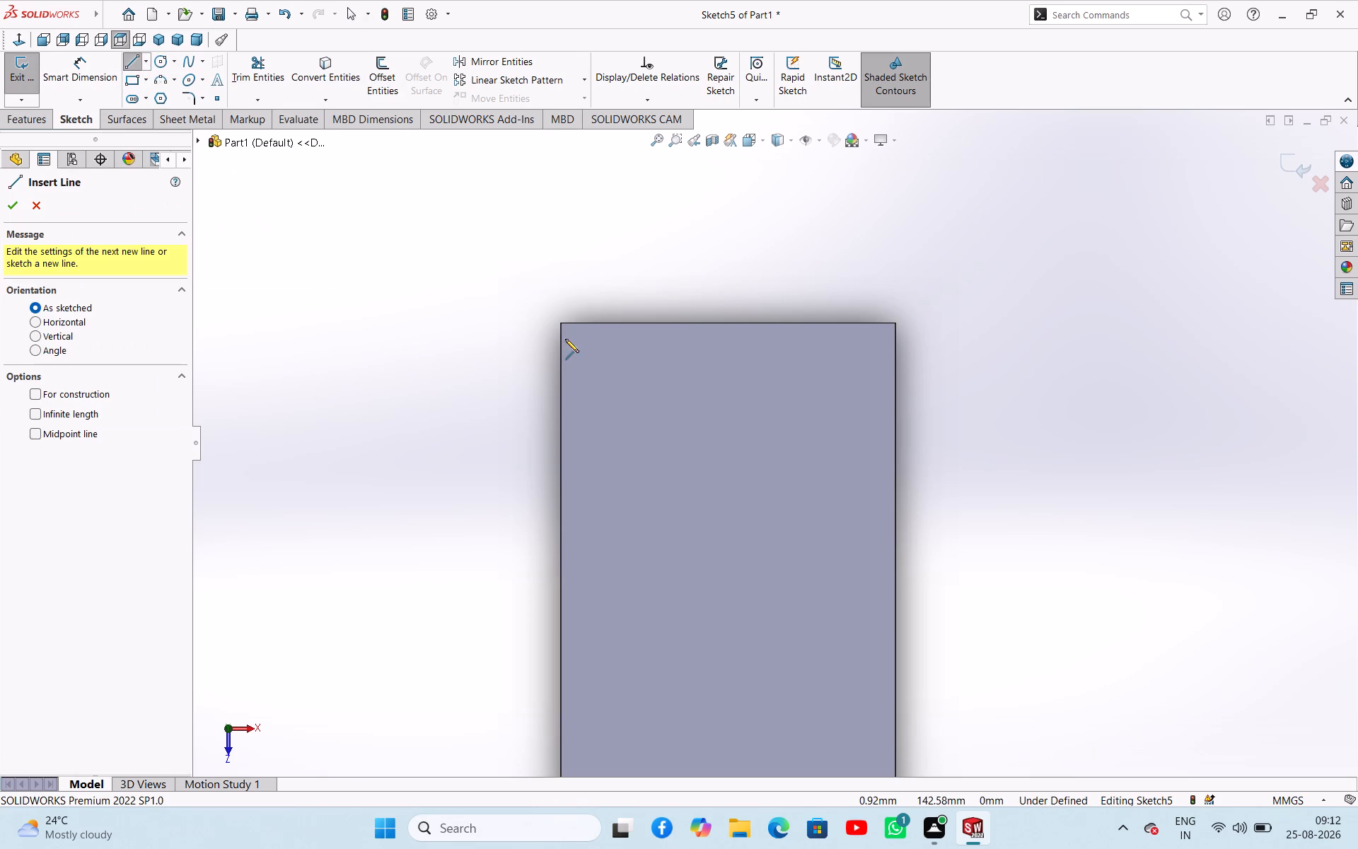
{"action": "left_click", "coordinate": [561, 323]}
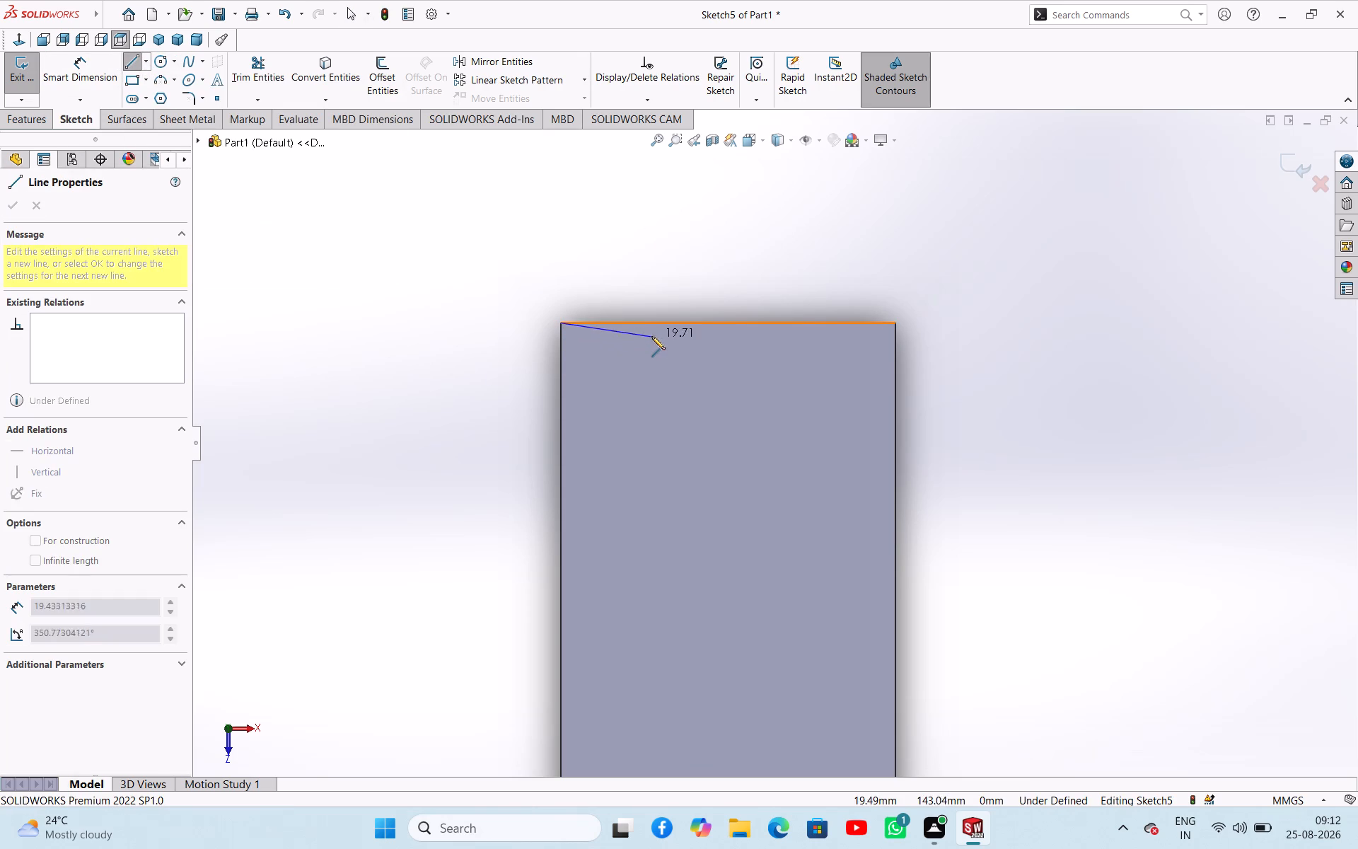
{"action": "left_click", "coordinate": [651, 323]}
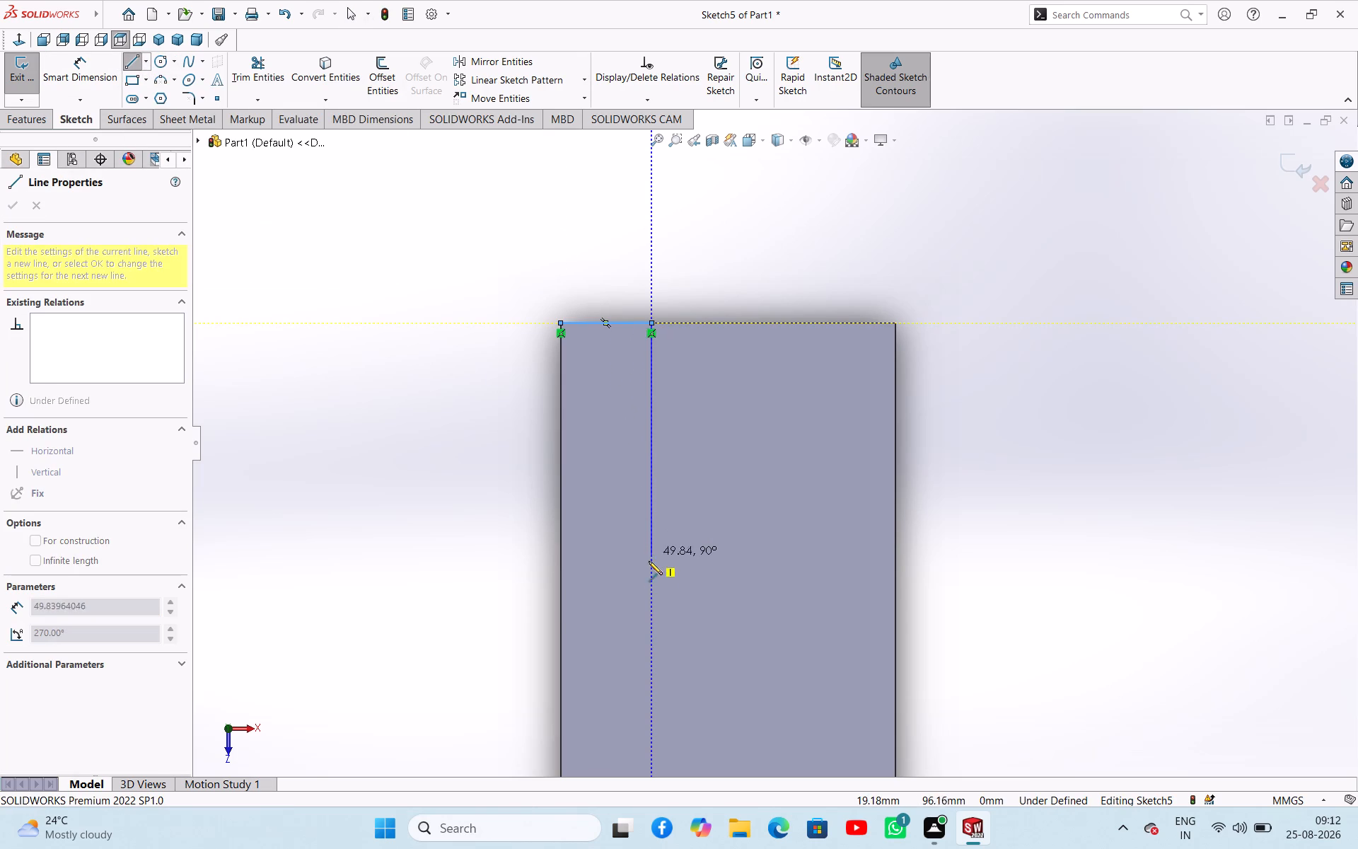
{"action": "left_click", "coordinate": [649, 623]}
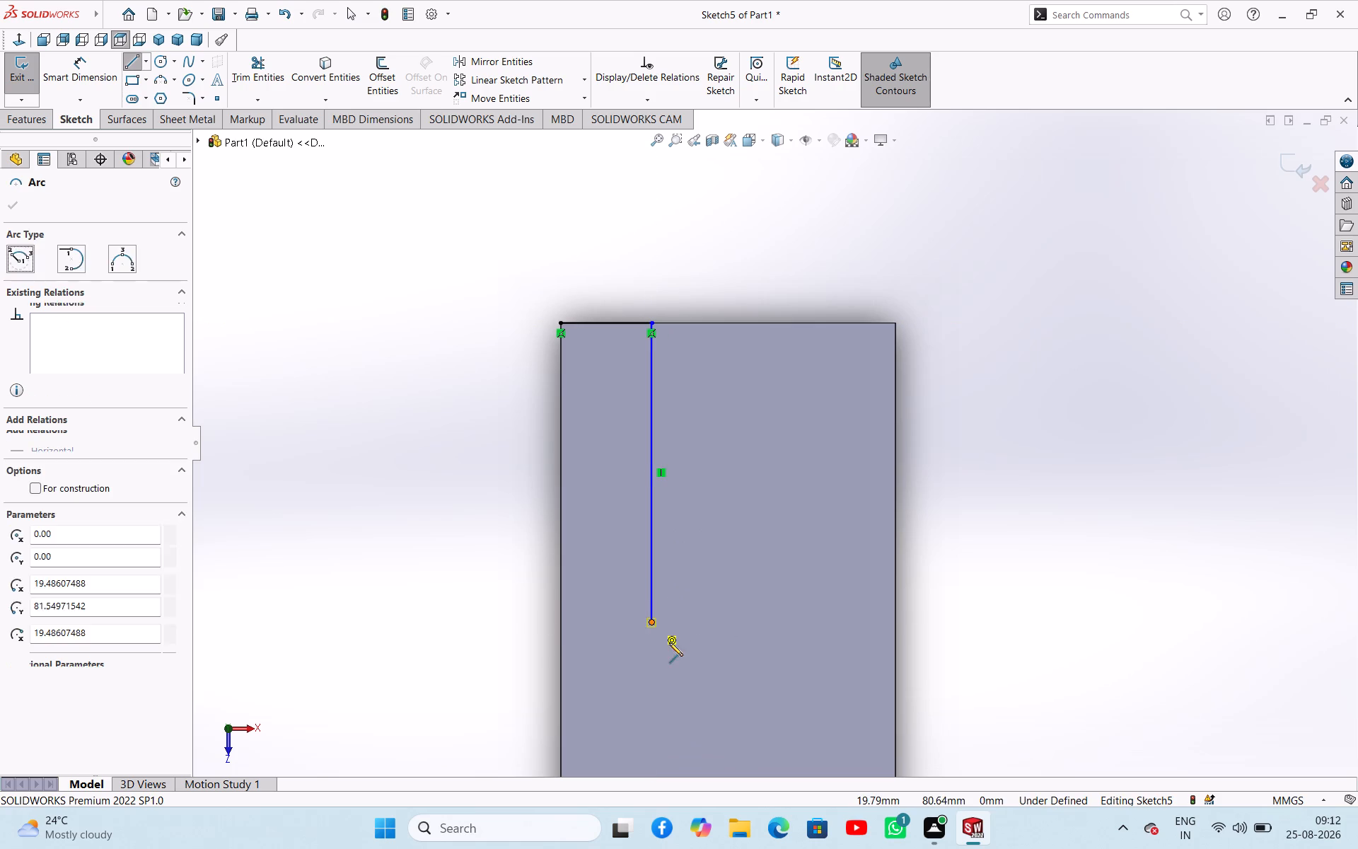
{"action": "left_click", "coordinate": [772, 621]}
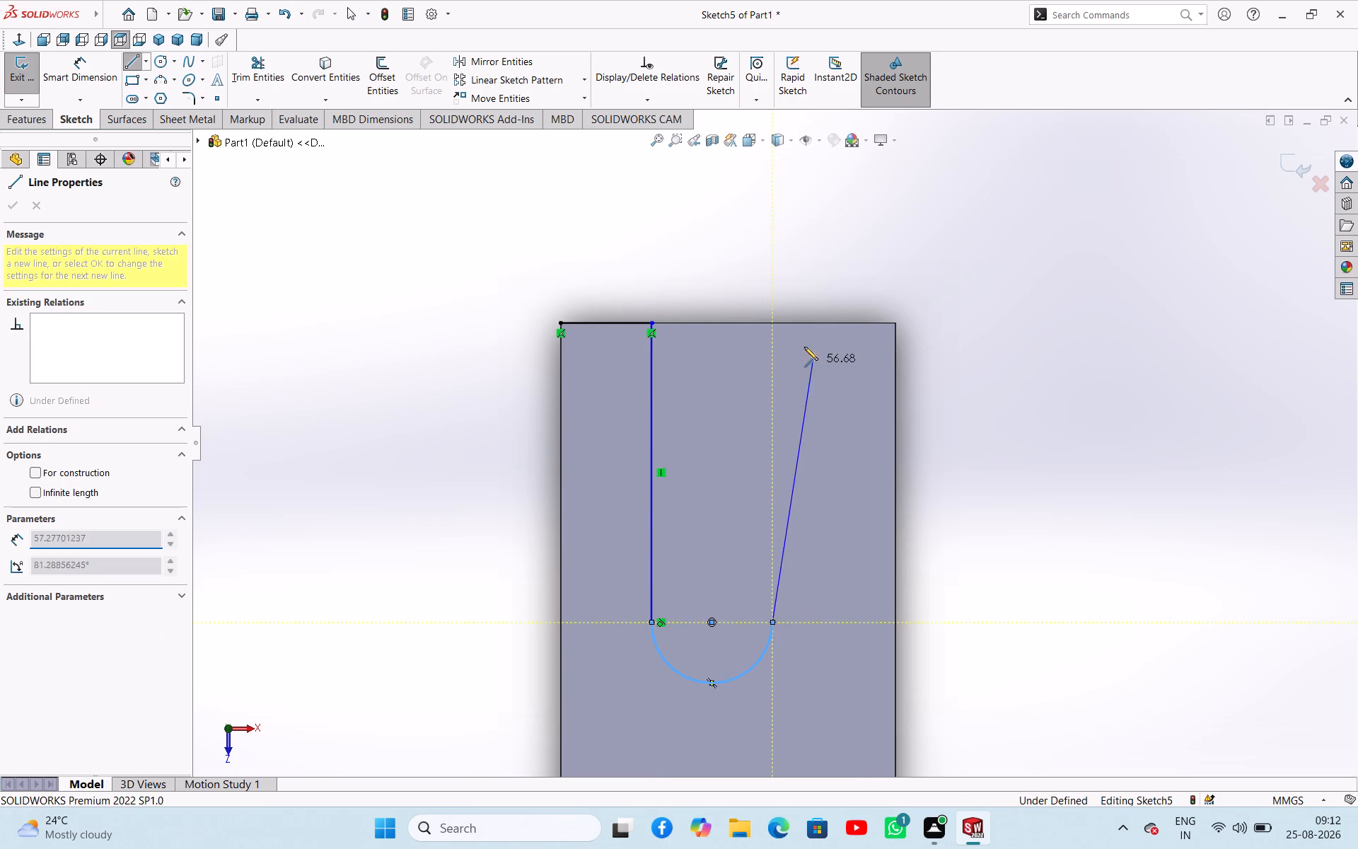
{"action": "left_click", "coordinate": [772, 321]}
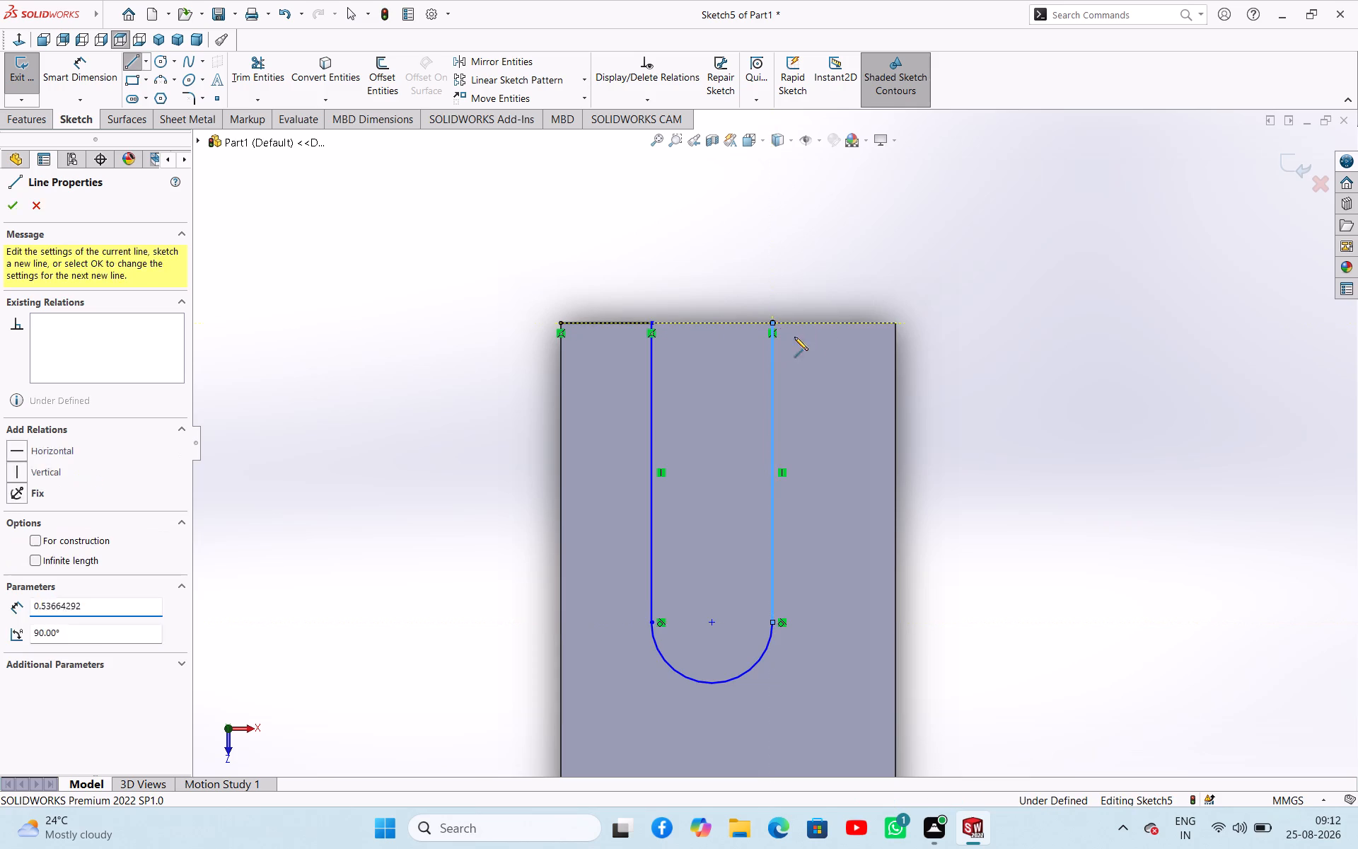
{"action": "left_click", "coordinate": [895, 324]}
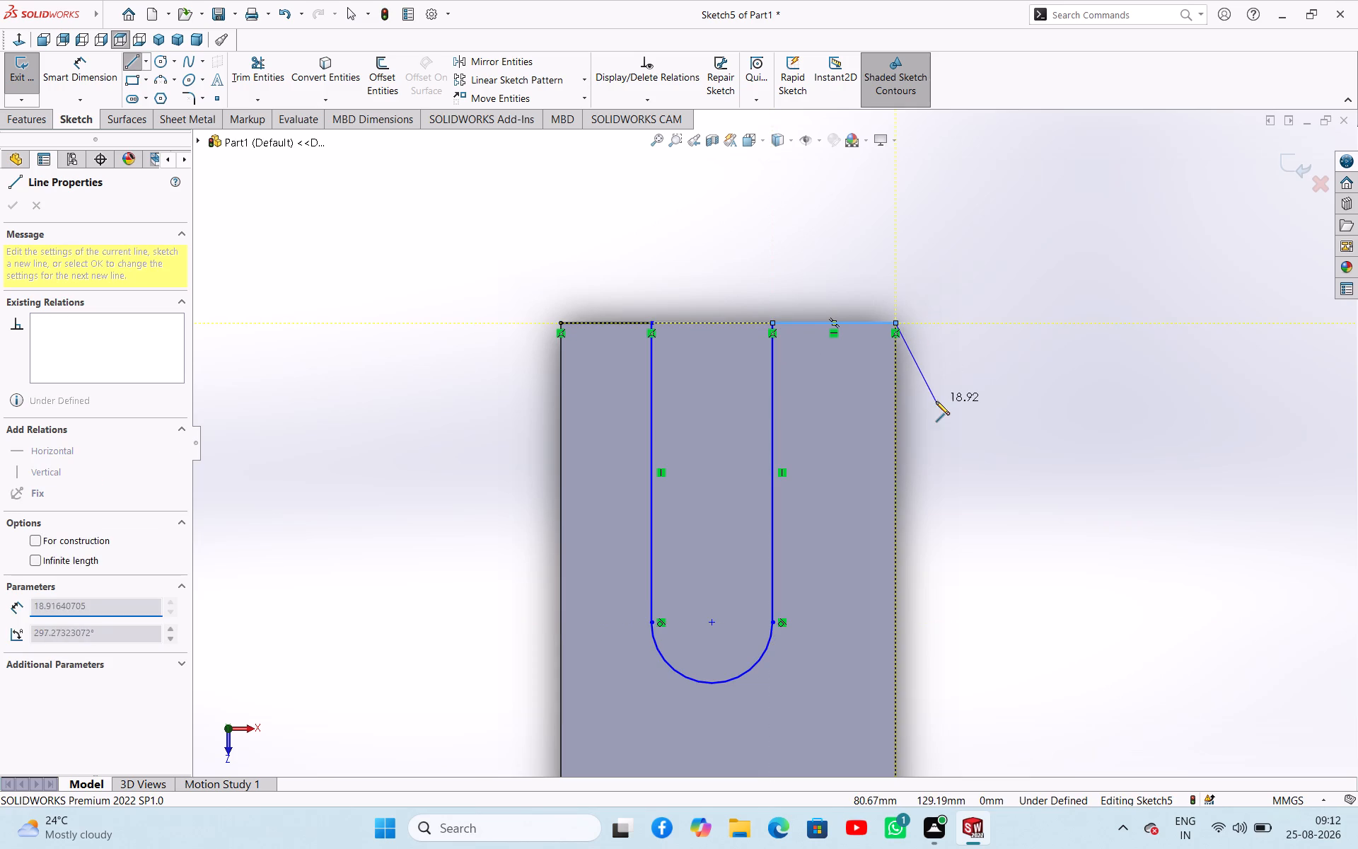
{"action": "key", "text": "Escape"}
{"action": "left_click", "coordinate": [601, 275]}
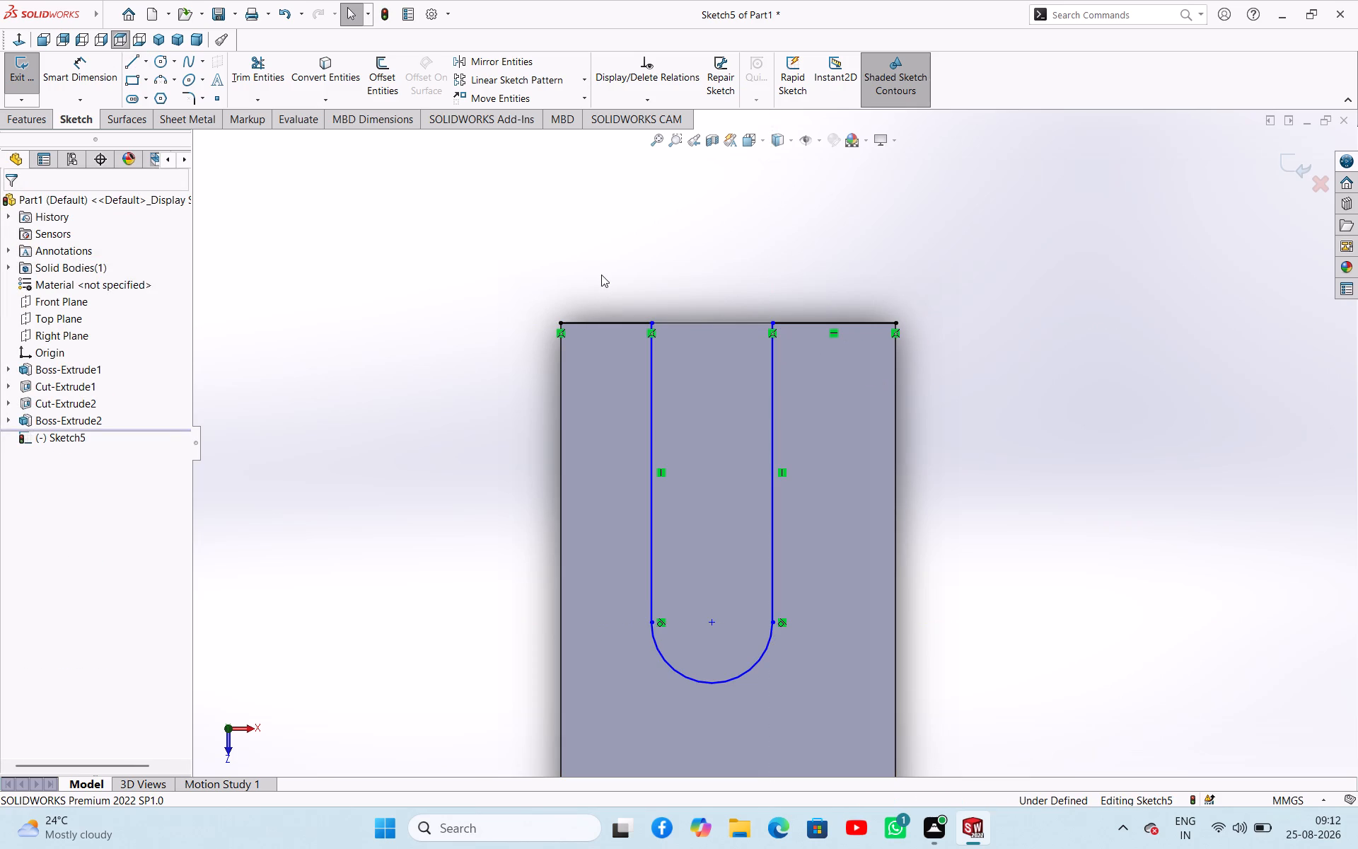
Dimension the two edge segments on either side of the slot opening as 24 mm each.
{"action": "right_click_drag", "start_coordinate": [471, 400], "coordinate": [489, 288]}
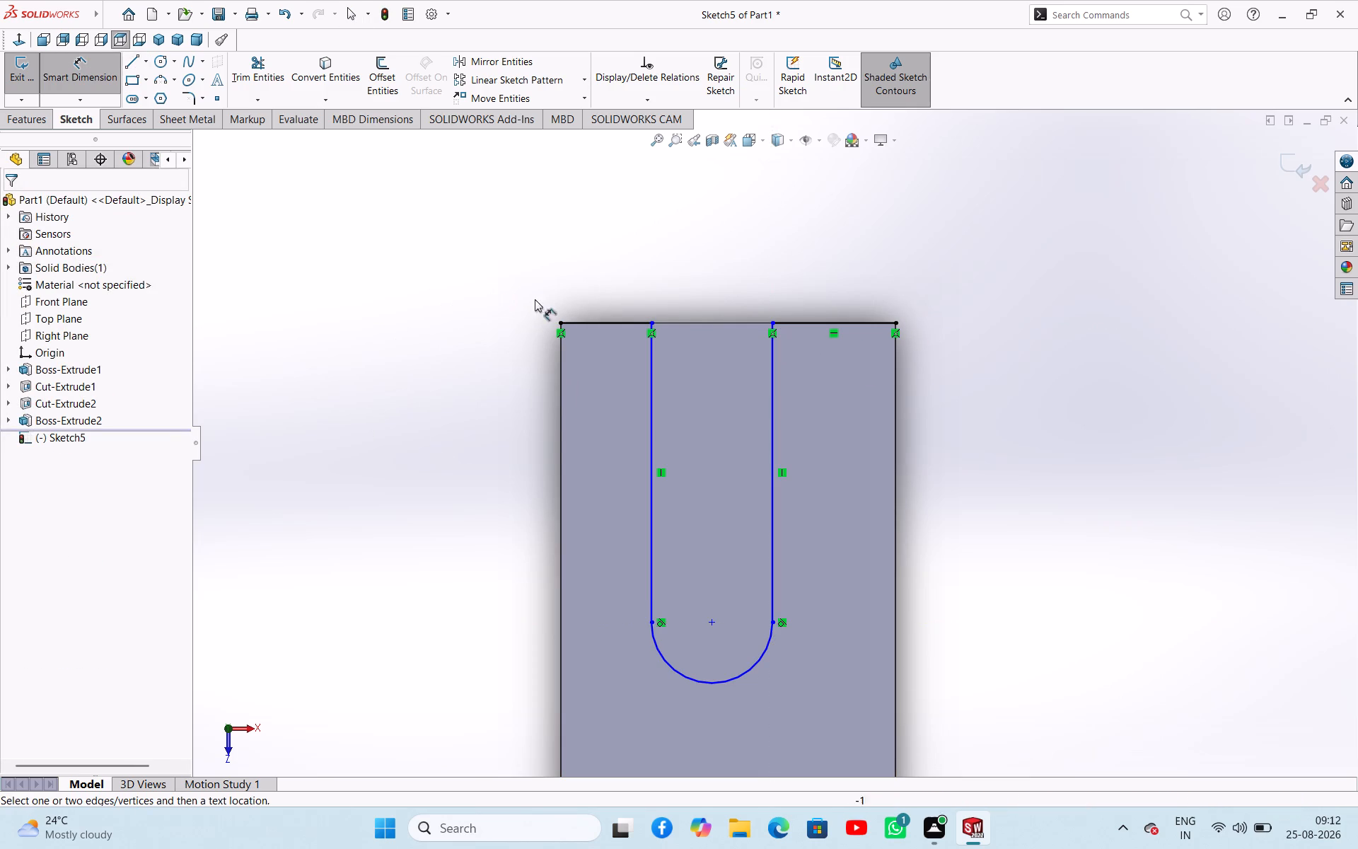
{"action": "left_click", "coordinate": [603, 323]}
{"action": "left_click", "coordinate": [596, 271]}
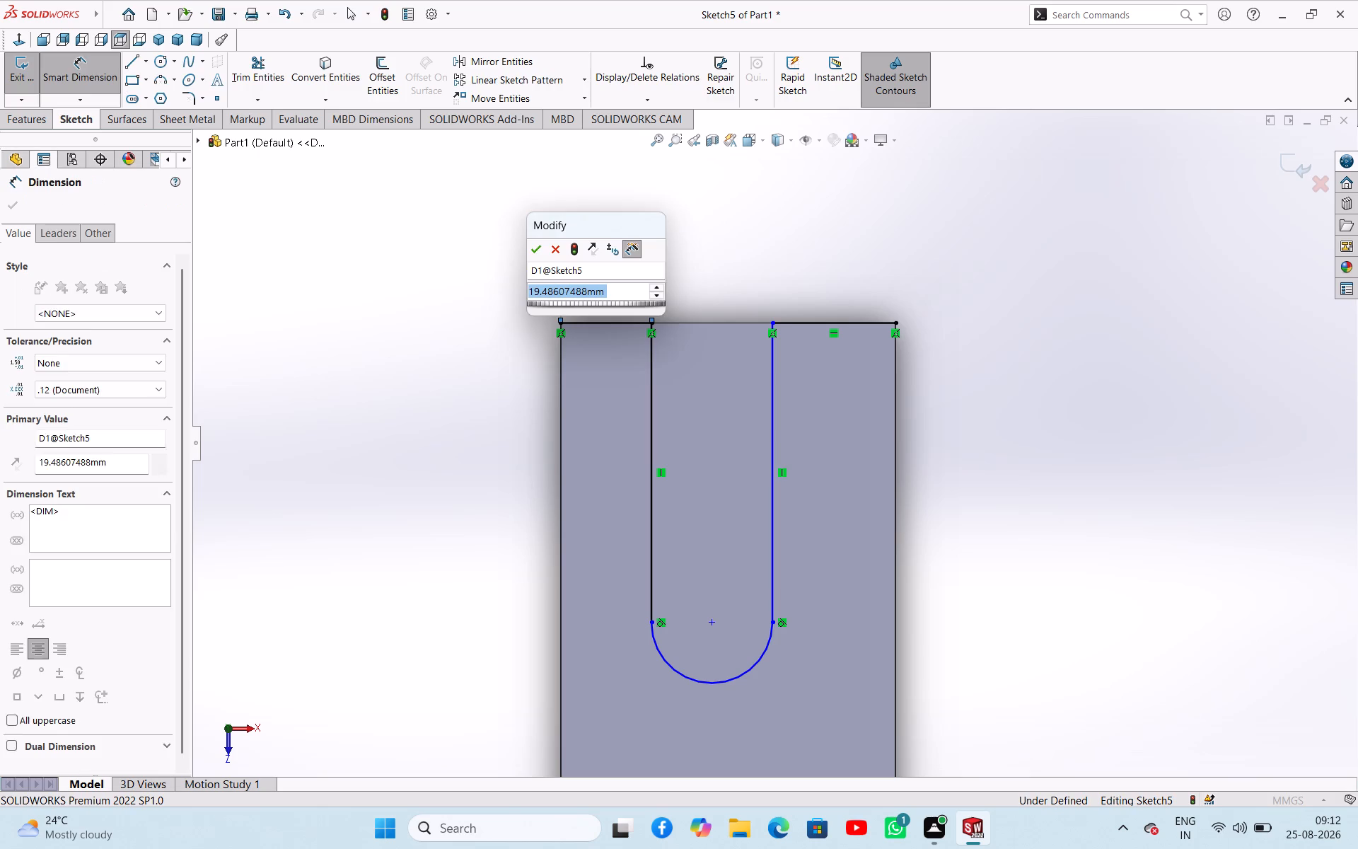
{"action": "type", "text": "24"}
{"action": "key", "text": "Return"}
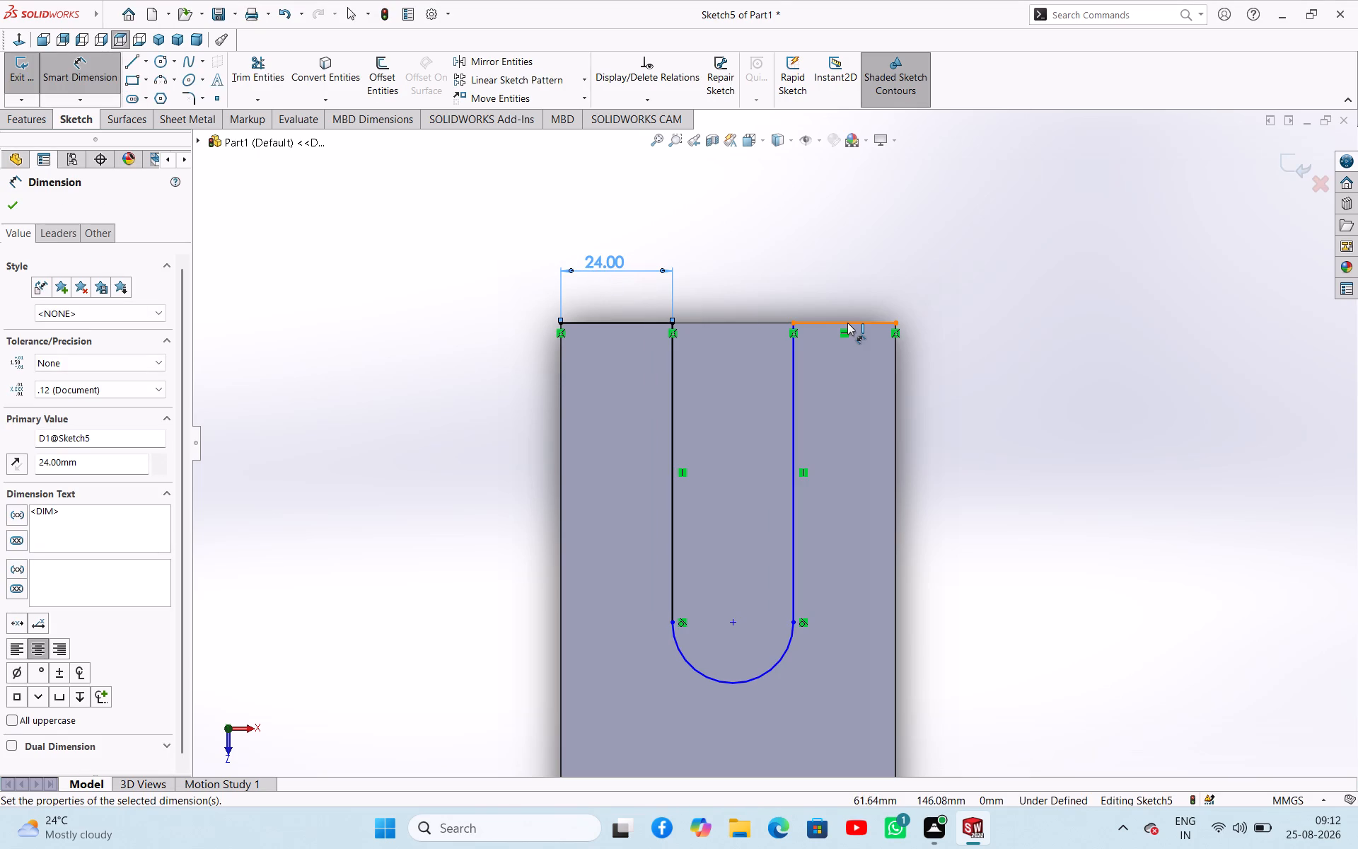
{"action": "left_click", "coordinate": [847, 323]}
{"action": "left_click", "coordinate": [842, 286]}
{"action": "type", "text": "24"}
{"action": "key", "text": "Return"}
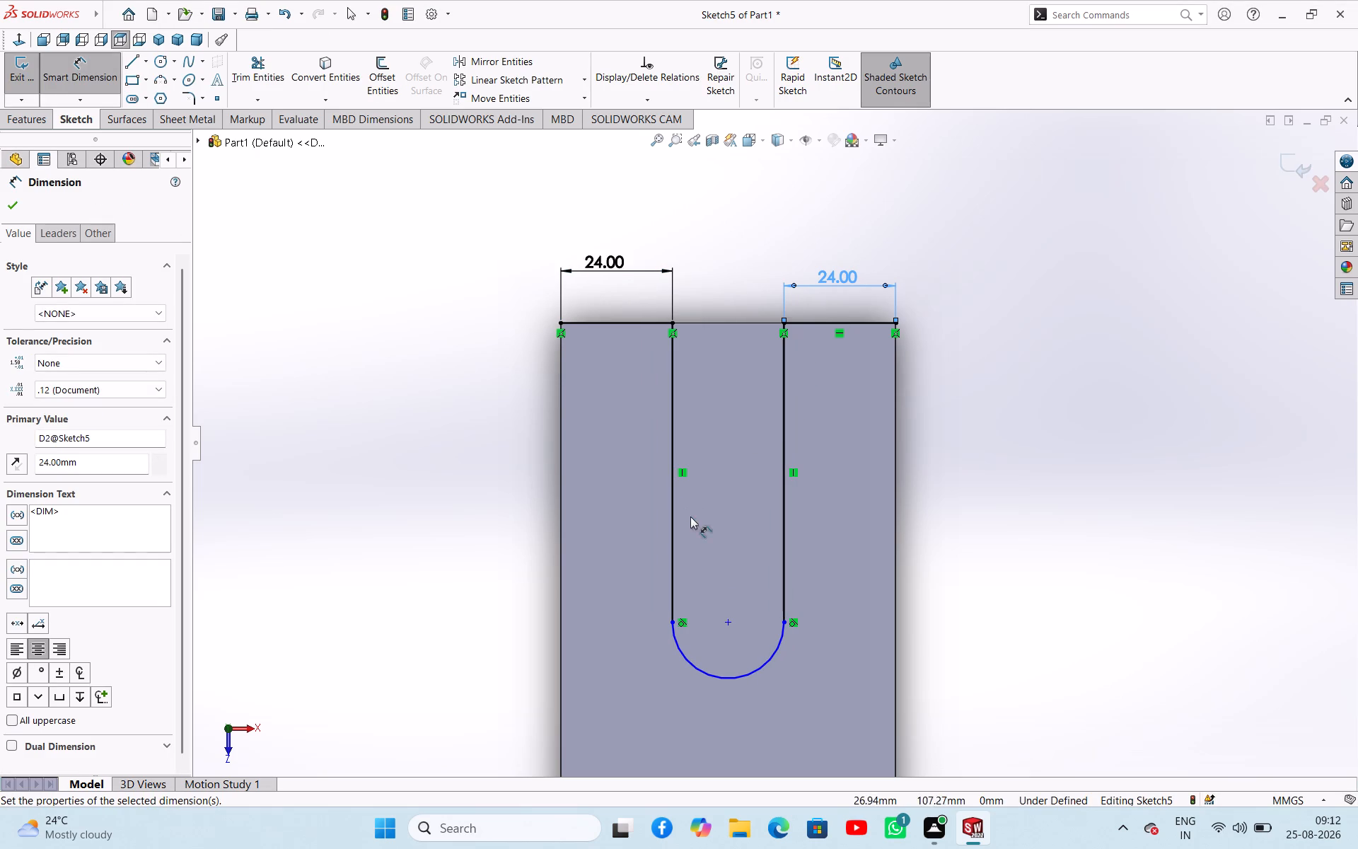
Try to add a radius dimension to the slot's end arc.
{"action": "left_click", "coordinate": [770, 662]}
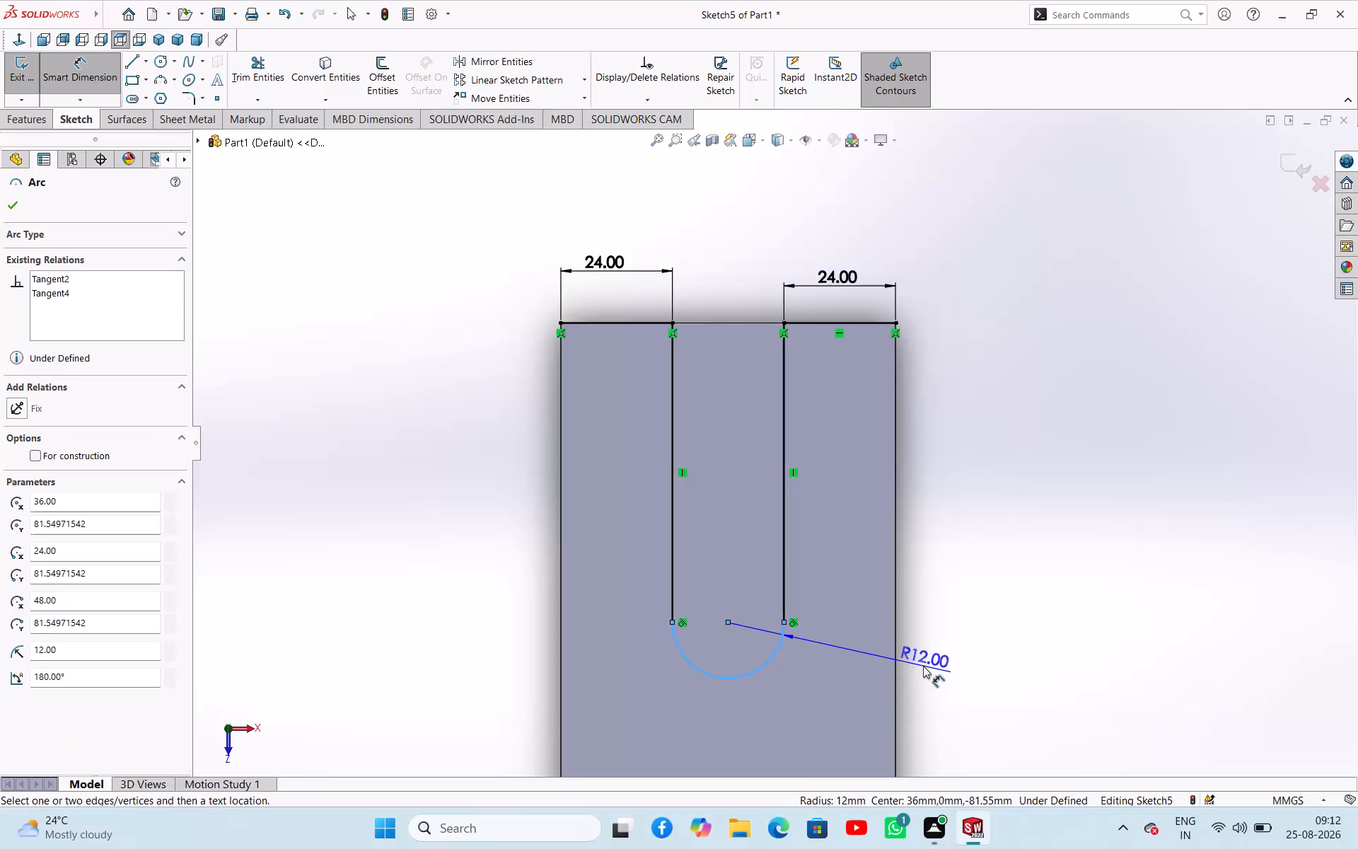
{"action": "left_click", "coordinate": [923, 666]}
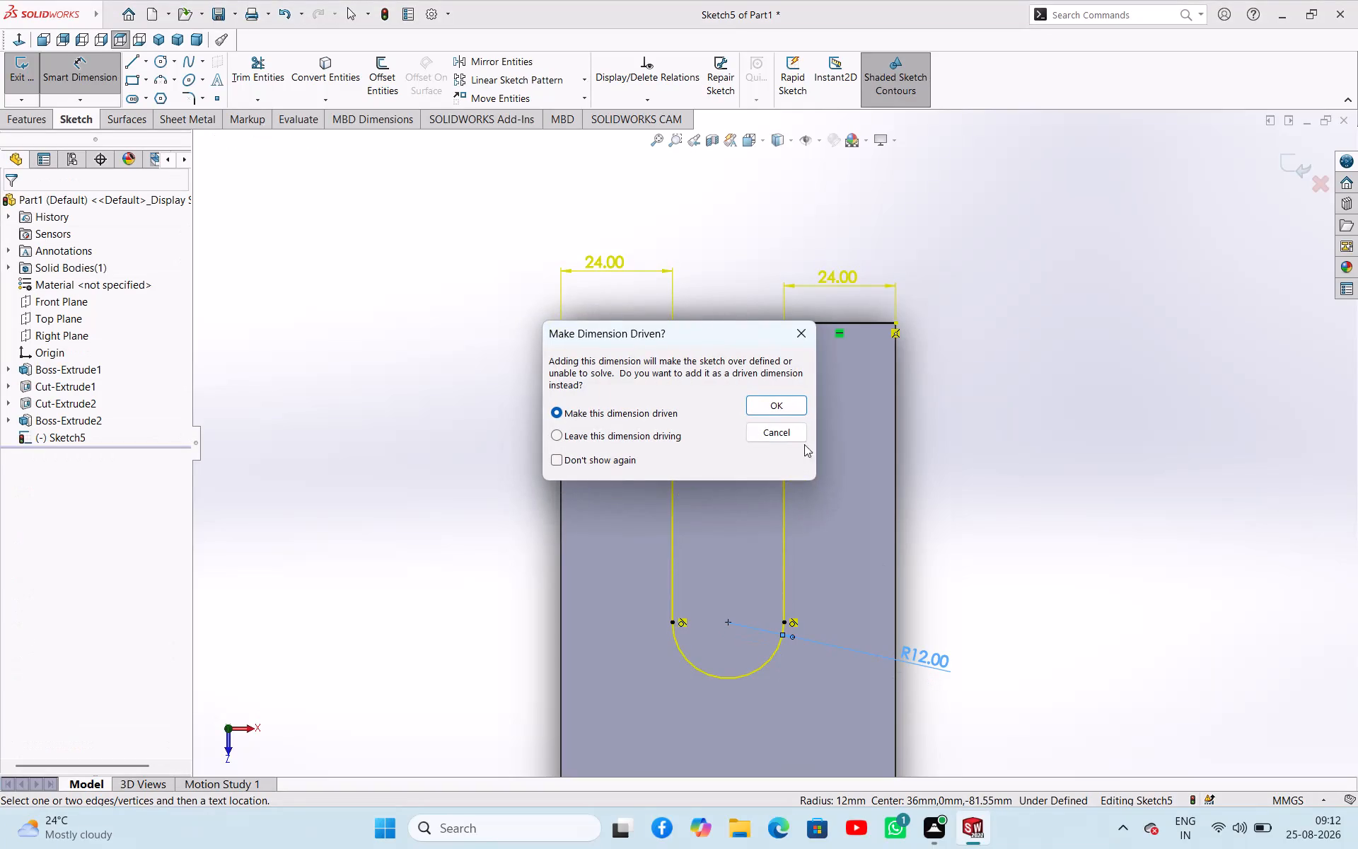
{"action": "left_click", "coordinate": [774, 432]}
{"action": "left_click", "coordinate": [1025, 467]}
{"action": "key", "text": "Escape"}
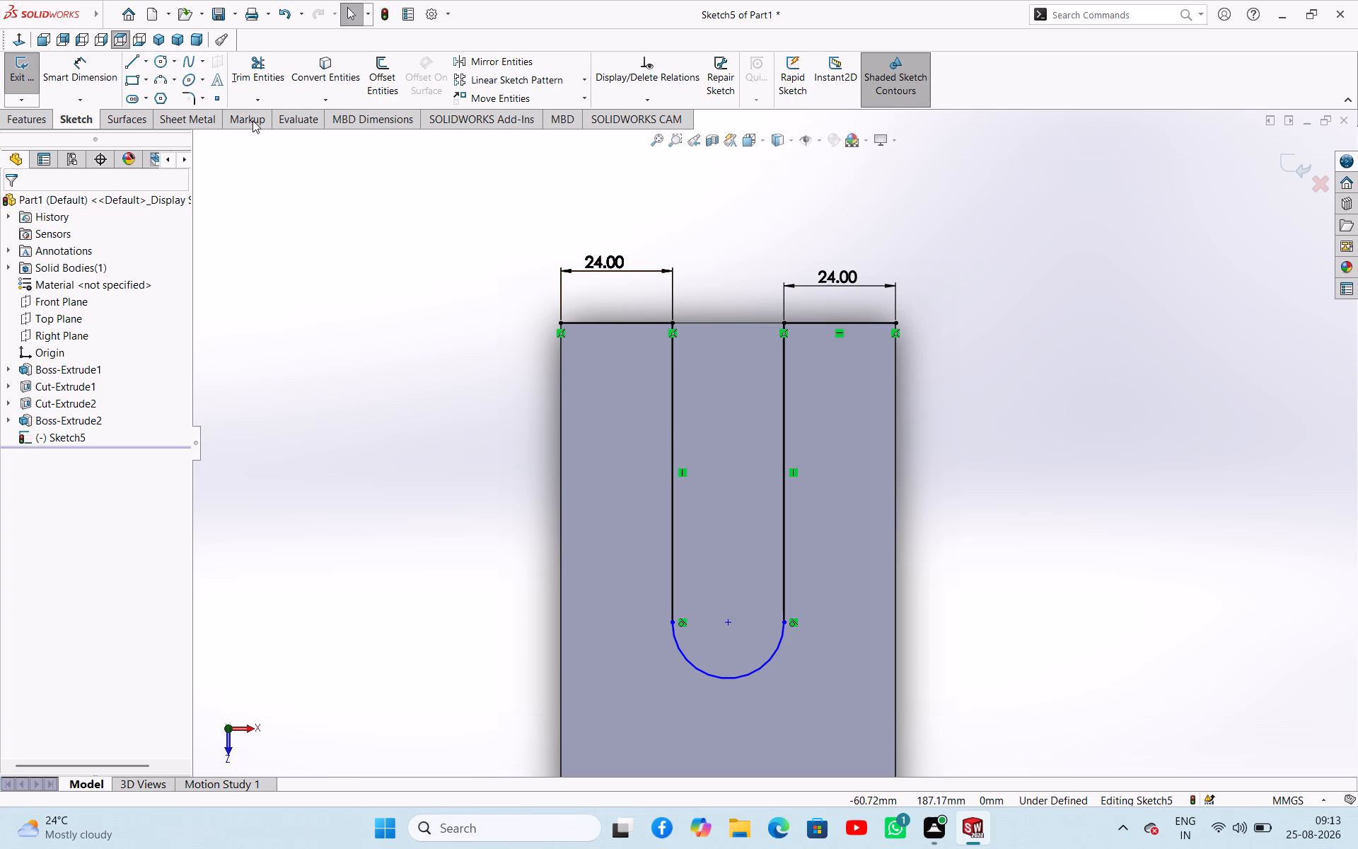
Close the slot's open end with a line and trim away the two outer edge segments.
{"action": "left_click", "coordinate": [127, 65]}
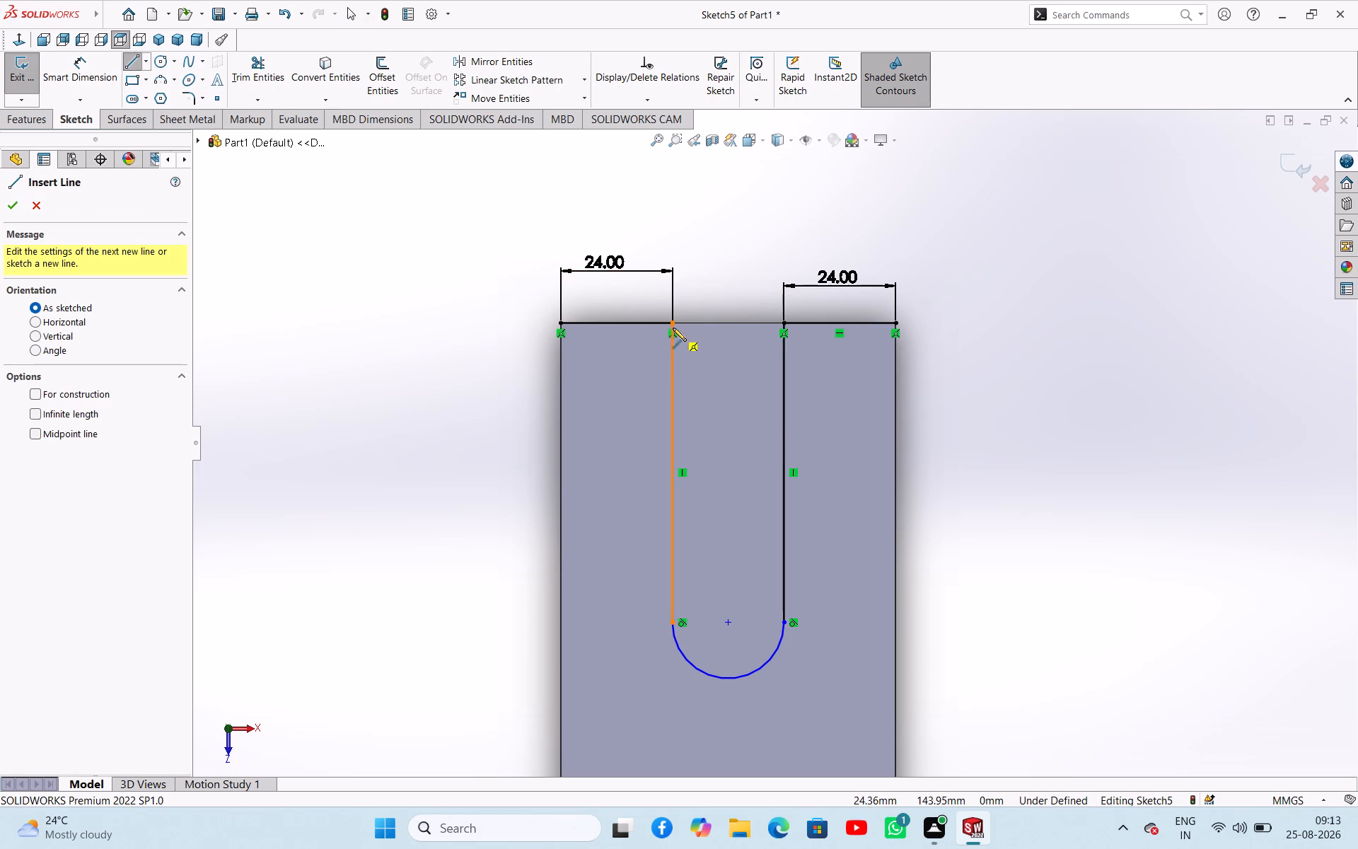
{"action": "left_click", "coordinate": [672, 324]}
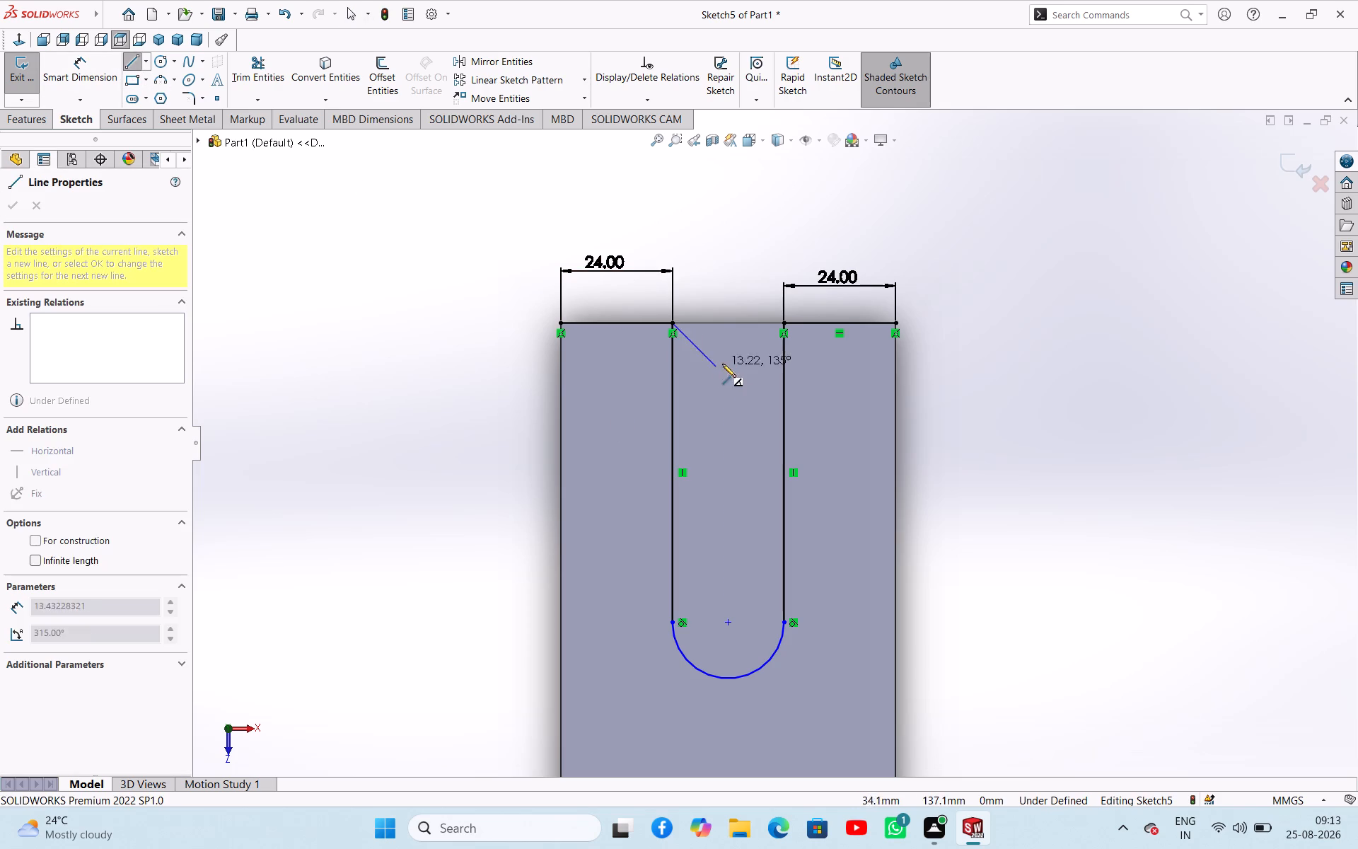
{"action": "left_click", "coordinate": [783, 323]}
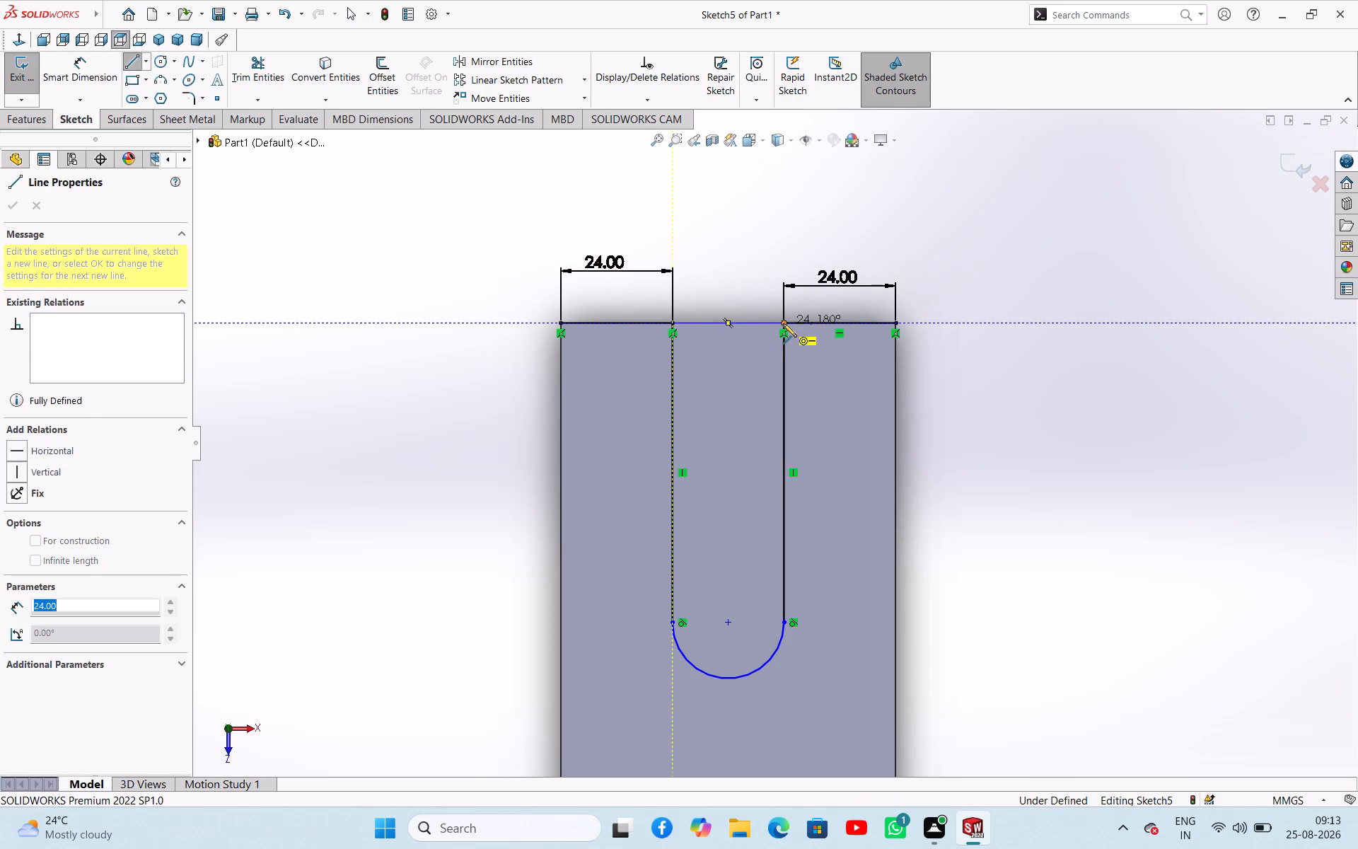
{"action": "key", "text": "Escape"}
{"action": "left_click", "coordinate": [245, 75]}
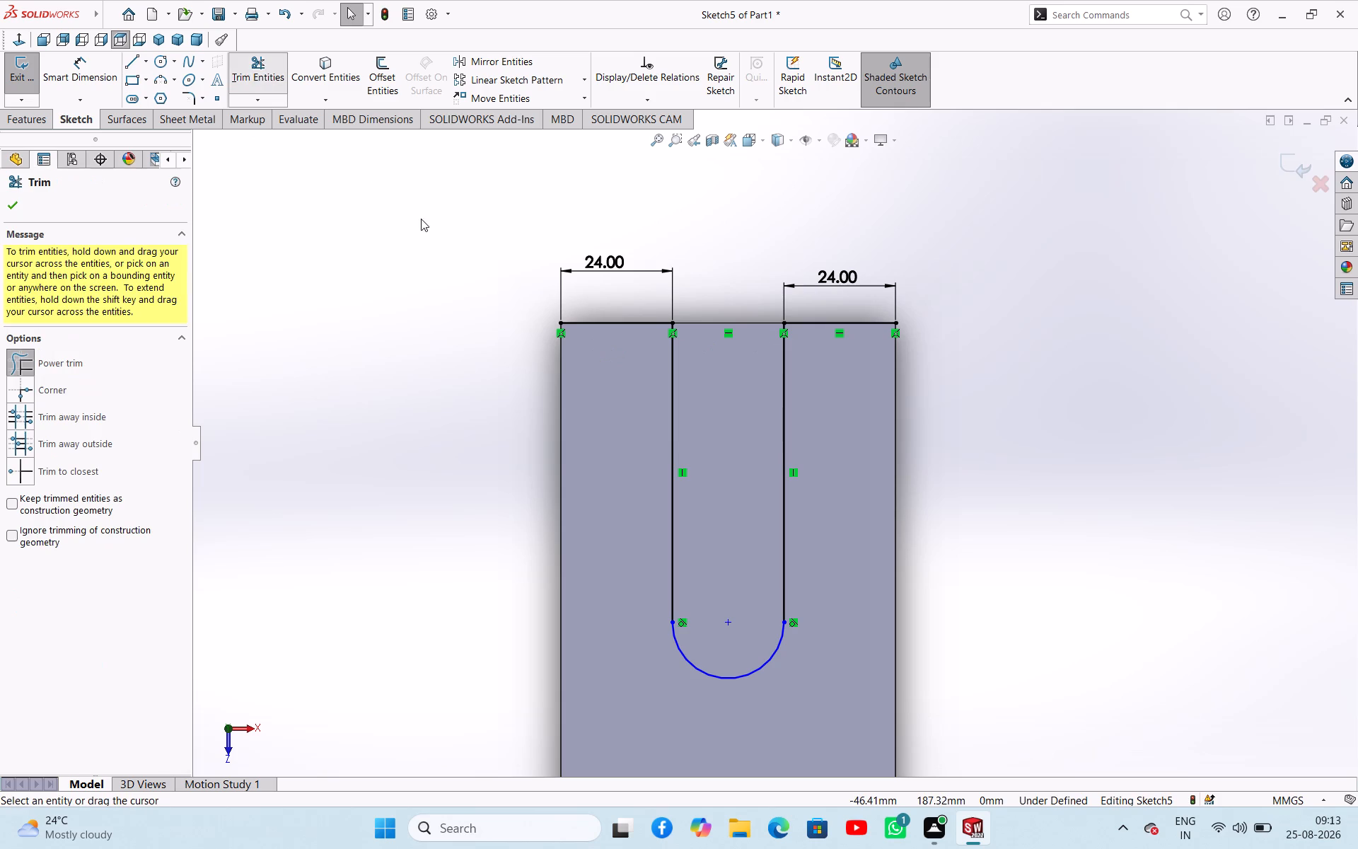
{"action": "left_click_drag", "start_coordinate": [629, 375], "coordinate": [630, 311]}
{"action": "left_click_drag", "start_coordinate": [866, 400], "coordinate": [852, 305]}
{"action": "right_click", "coordinate": [480, 314]}
{"action": "left_click", "coordinate": [511, 356]}
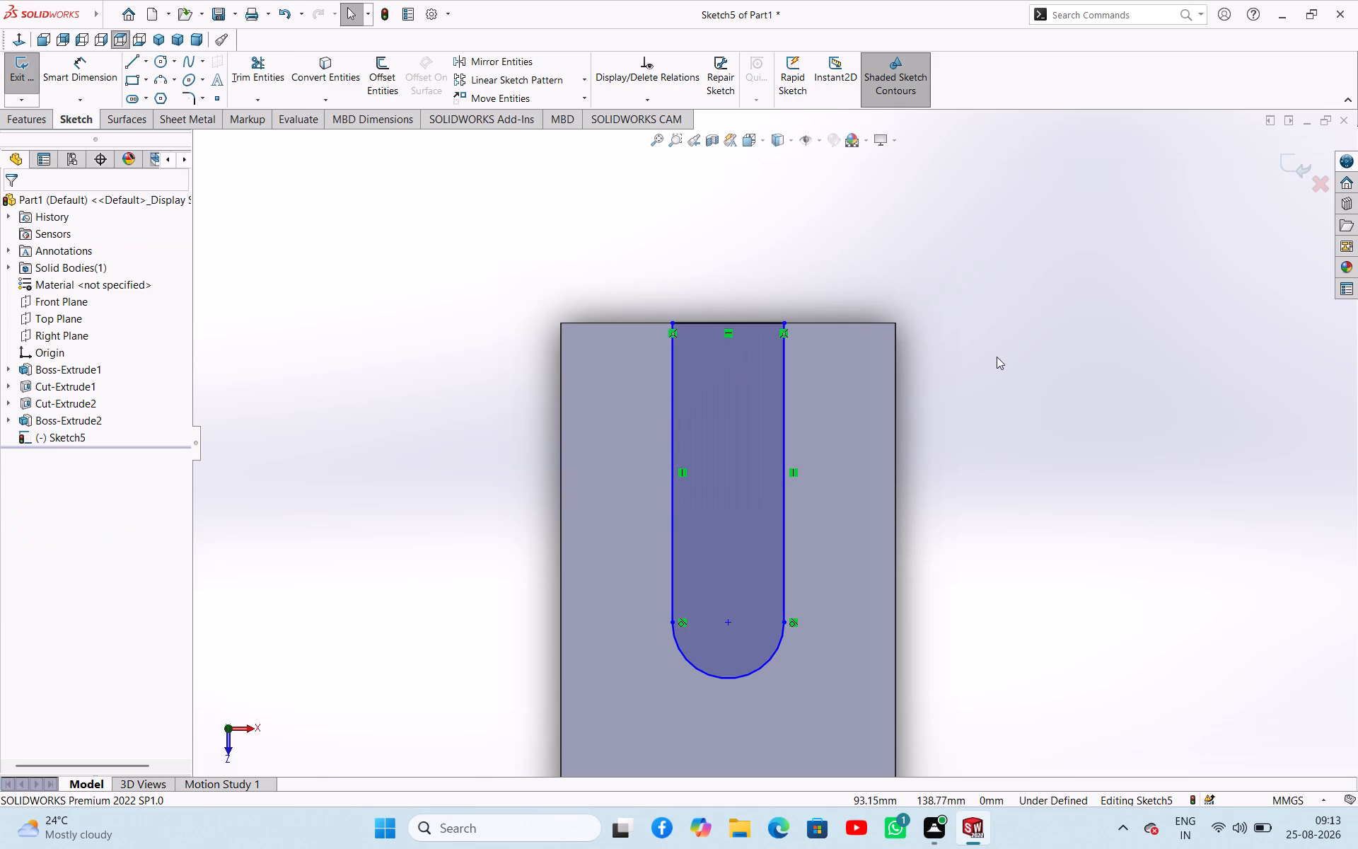
Exit the sketch and cut-extrude the slot profile through the base with a blind depth of 42 mm.
{"action": "middle_click_drag", "start_coordinate": [997, 371], "coordinate": [957, 466]}
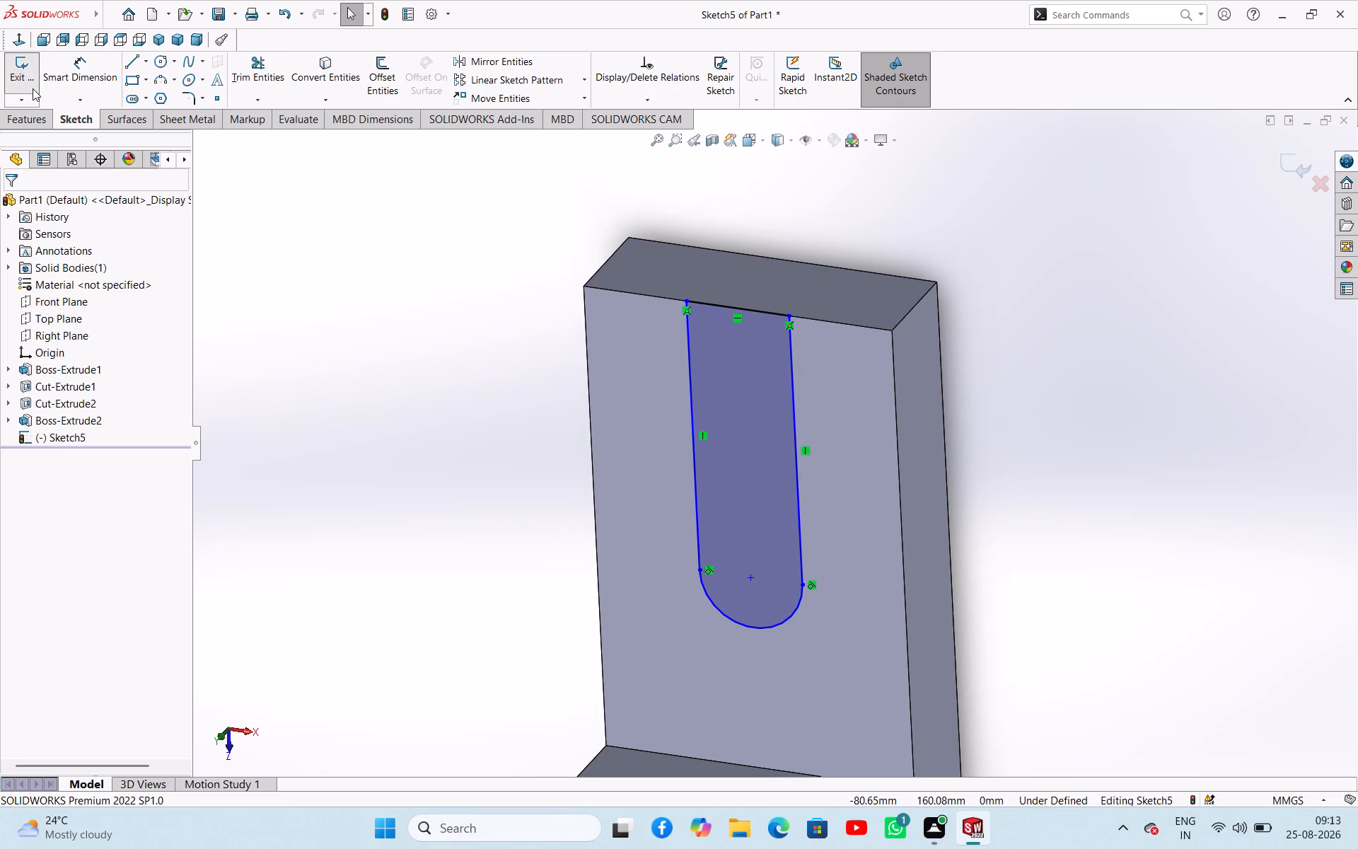
{"action": "left_click", "coordinate": [32, 88]}
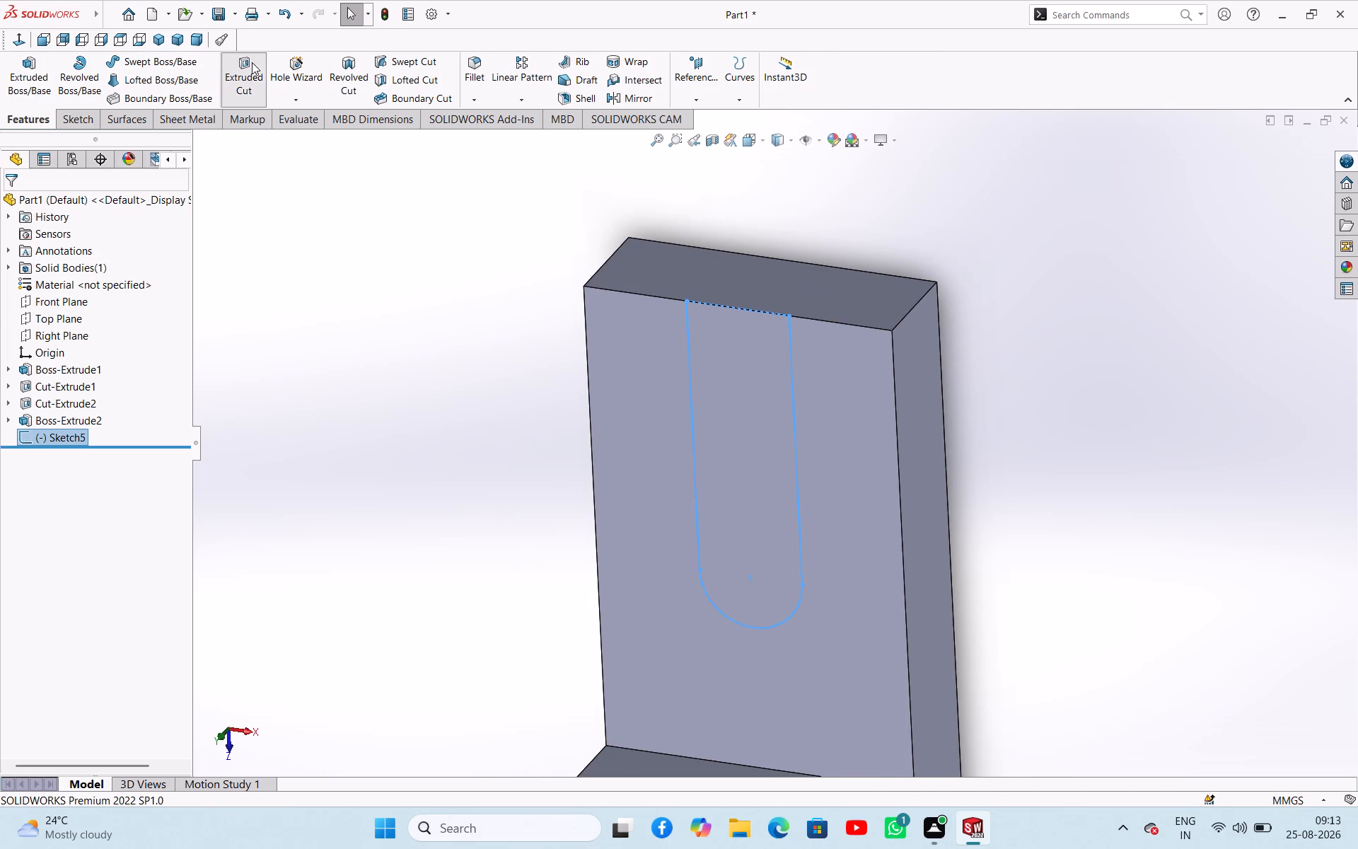
{"action": "left_click", "coordinate": [252, 62]}
{"action": "middle_click_drag", "start_coordinate": [408, 275], "coordinate": [342, 379]}
{"action": "left_click", "coordinate": [148, 306]}
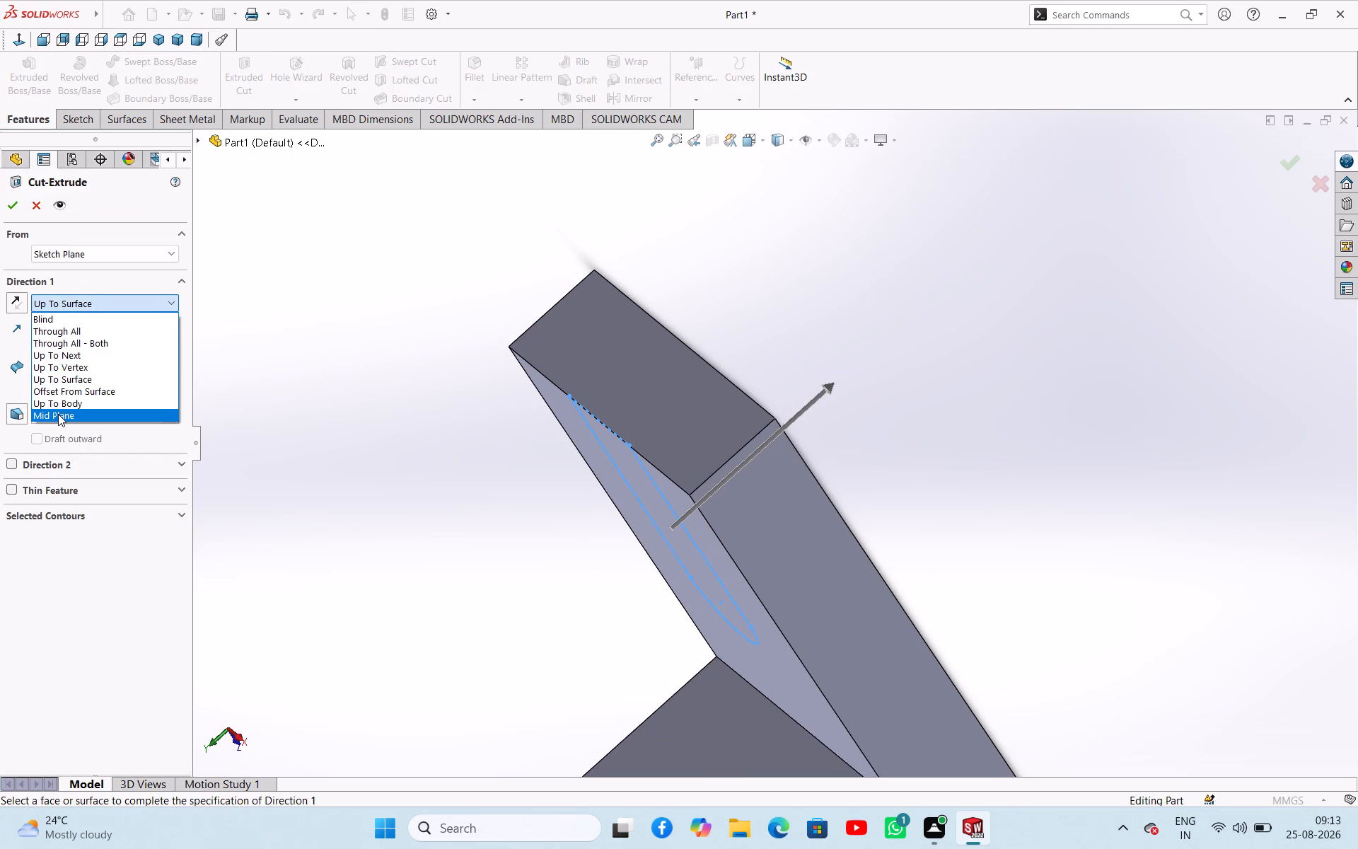
{"action": "left_click", "coordinate": [61, 316]}
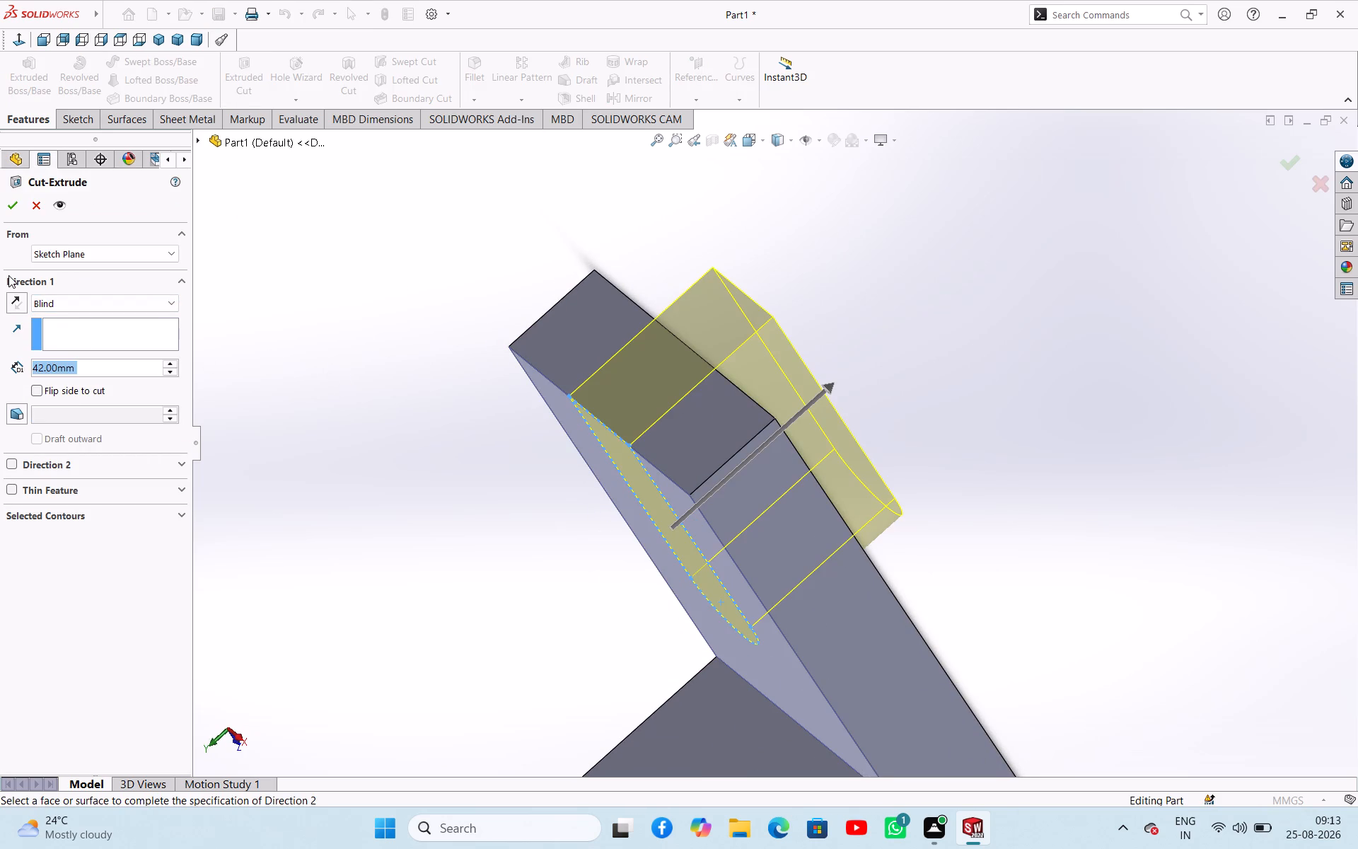
{"action": "left_click", "coordinate": [13, 203]}
{"action": "left_click", "coordinate": [377, 424]}
Sketch a corner rectangle about 37.5 × 6 mm on the lower front face, starting at the face's bottom-right corner.
{"action": "middle_click_drag", "start_coordinate": [417, 445], "coordinate": [511, 329]}
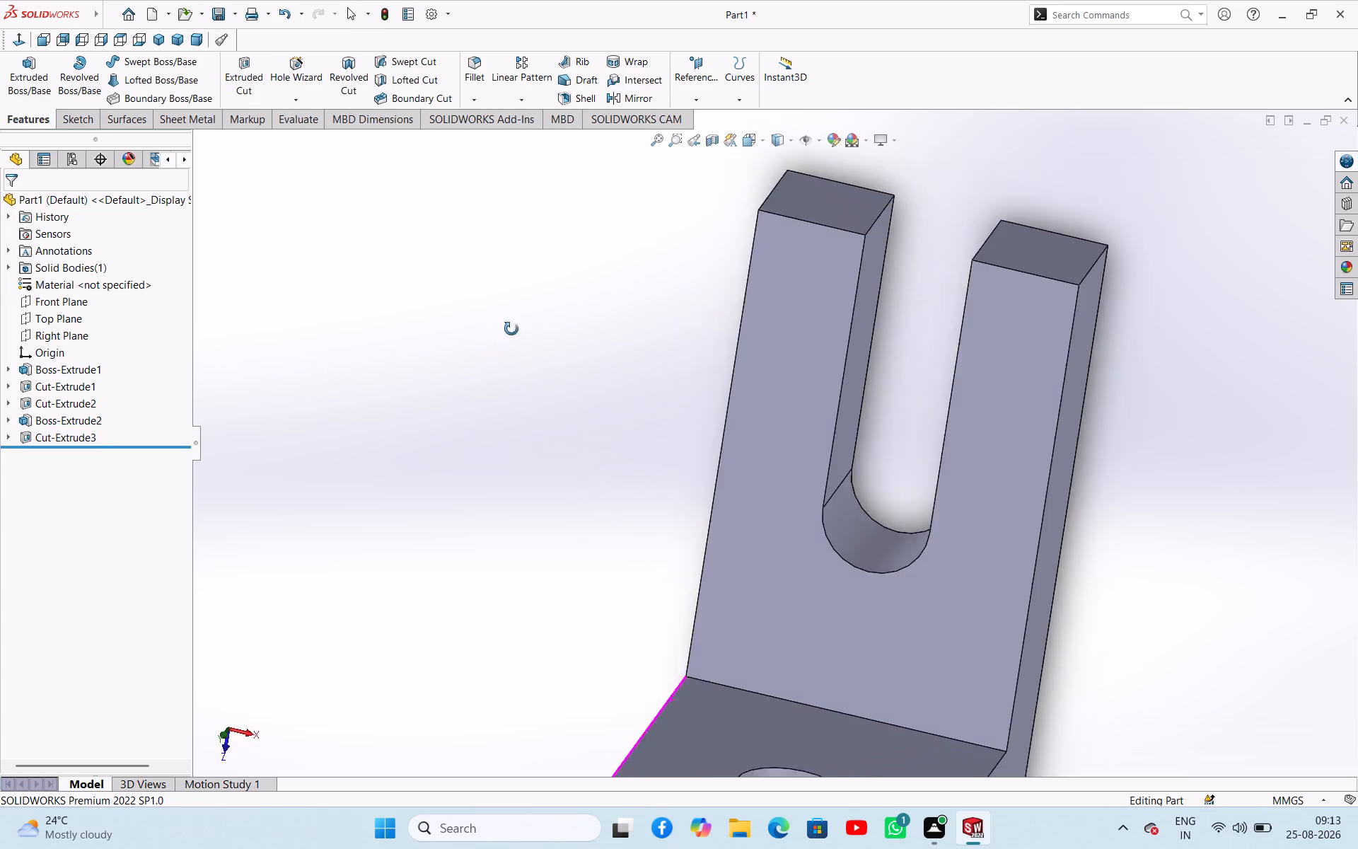
{"action": "middle_click_drag", "start_coordinate": [511, 329], "coordinate": [524, 304]}
{"action": "scroll", "coordinate": [614, 465], "scroll_direction": "up", "scroll_amount": 9}
{"action": "middle_click_drag", "start_coordinate": [818, 621], "coordinate": [985, 386]}
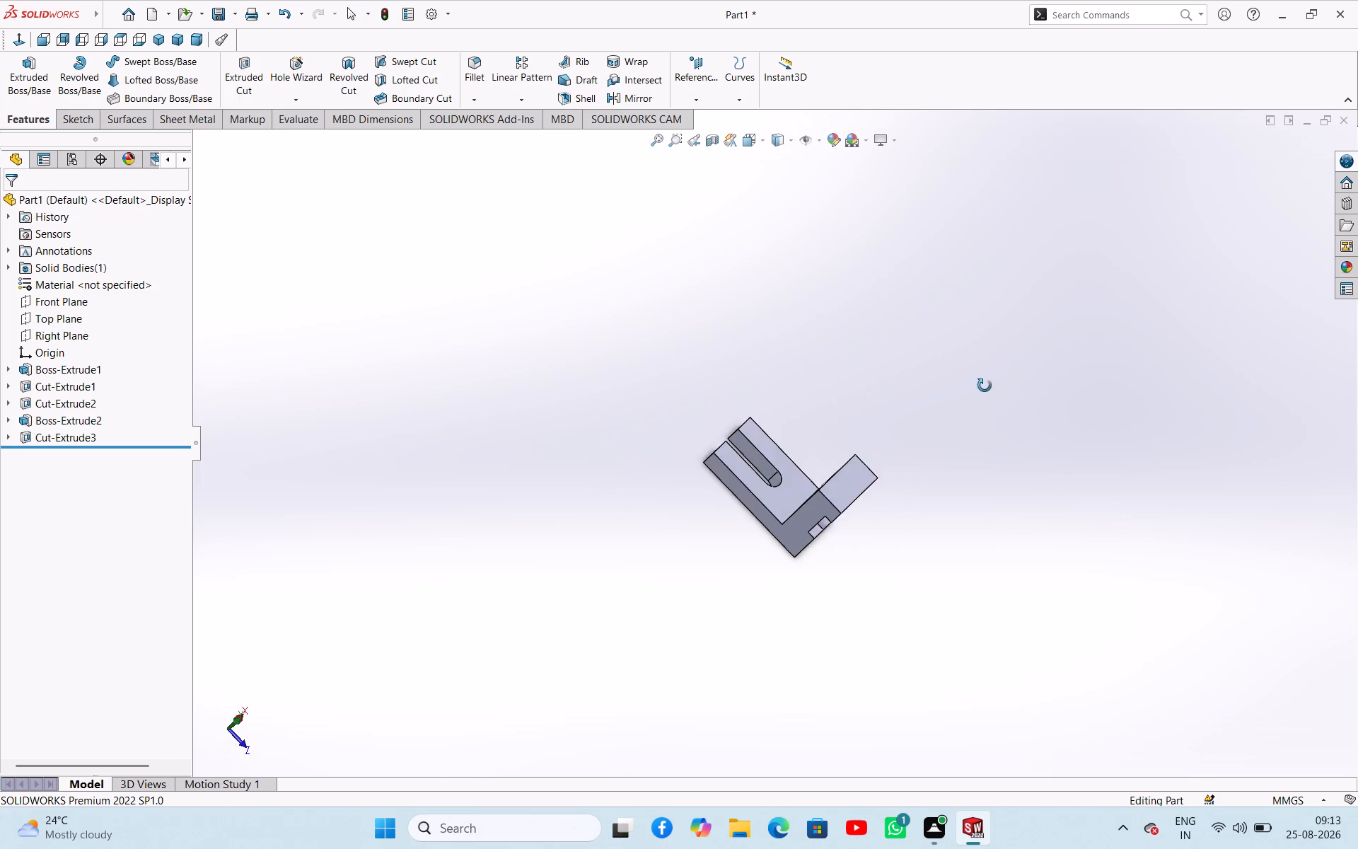
{"action": "middle_click_drag", "start_coordinate": [985, 386], "coordinate": [987, 311]}
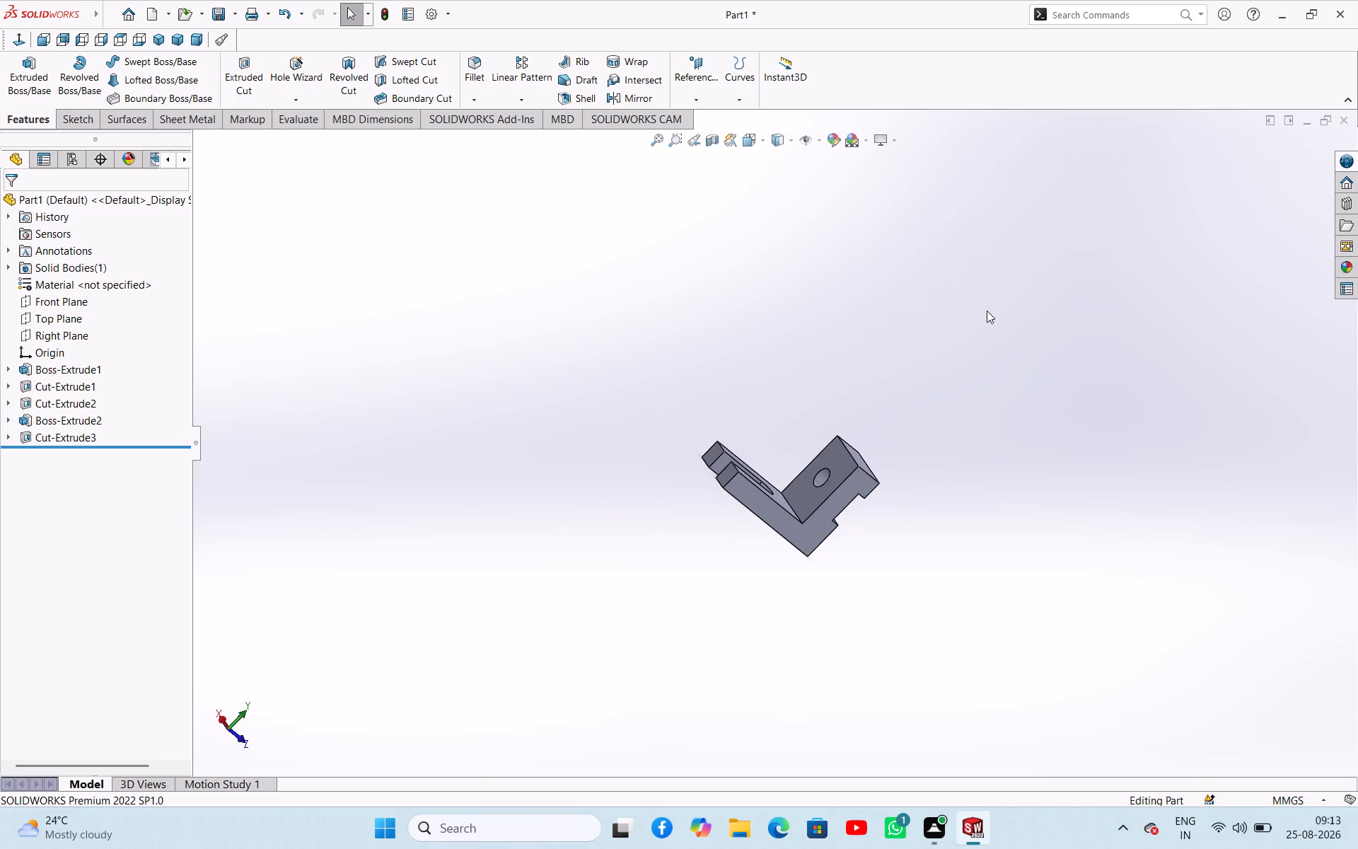
{"action": "middle_click_drag", "start_coordinate": [1043, 458], "coordinate": [822, 369]}
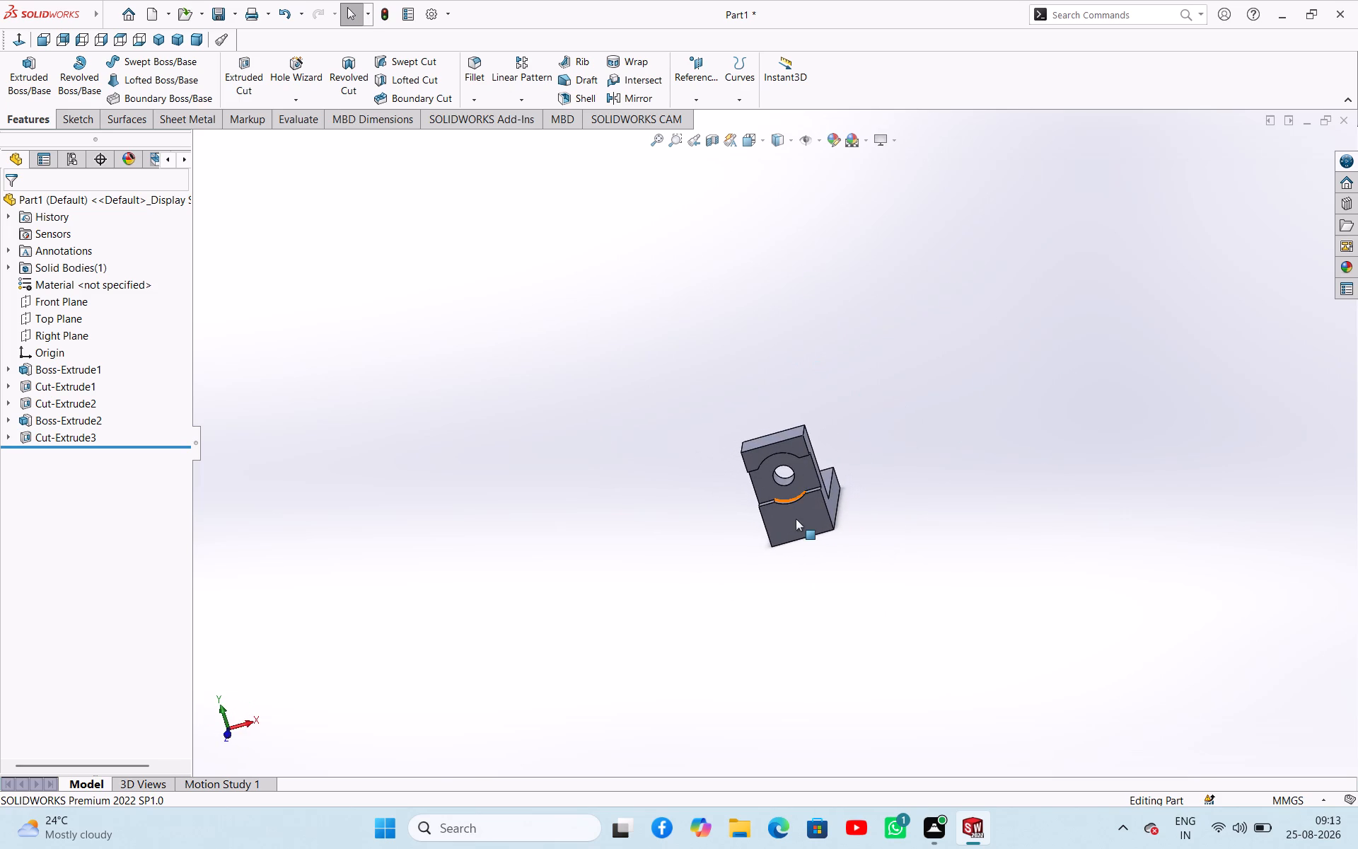
{"action": "left_click", "coordinate": [821, 524]}
{"action": "left_click", "coordinate": [886, 483]}
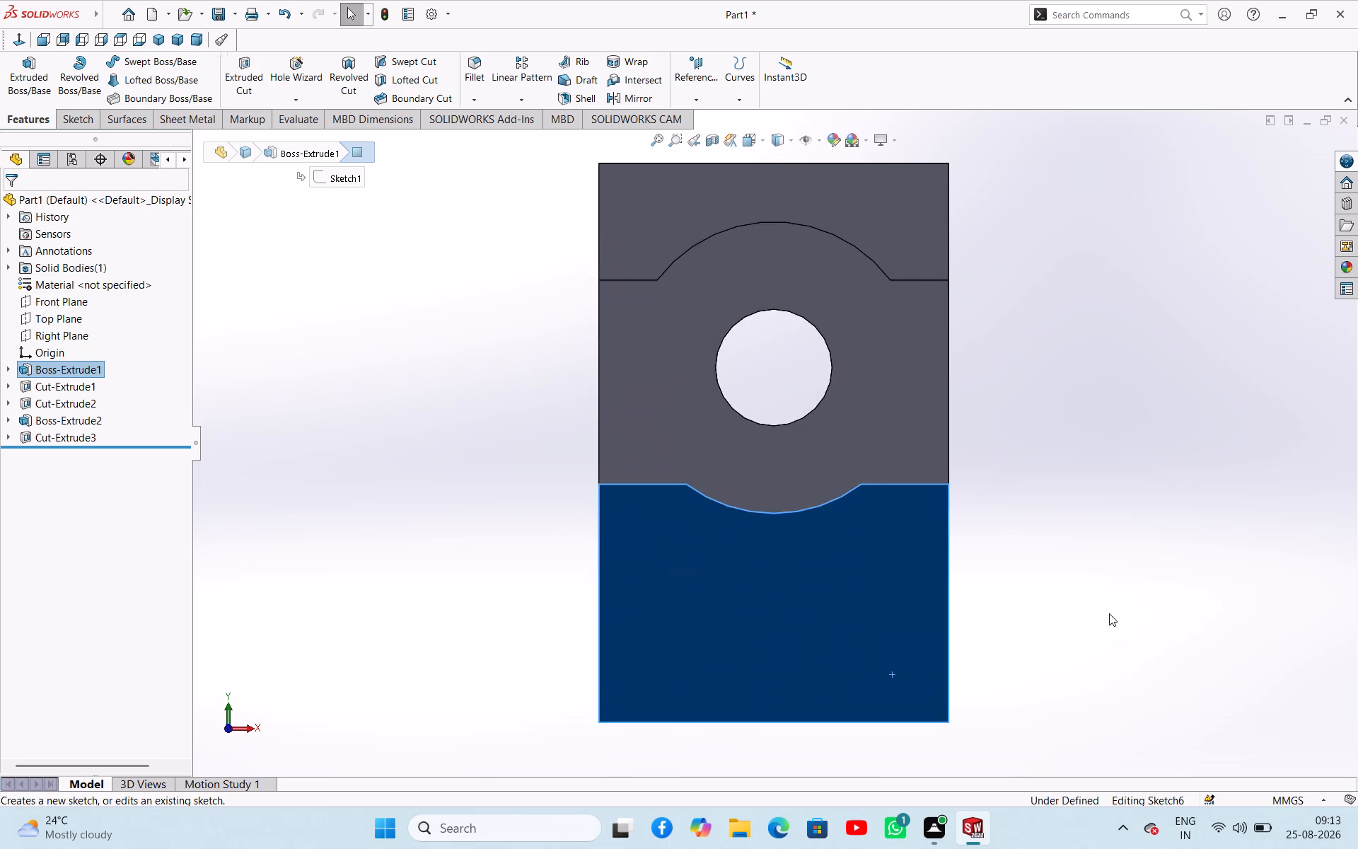
{"action": "left_click", "coordinate": [1108, 612]}
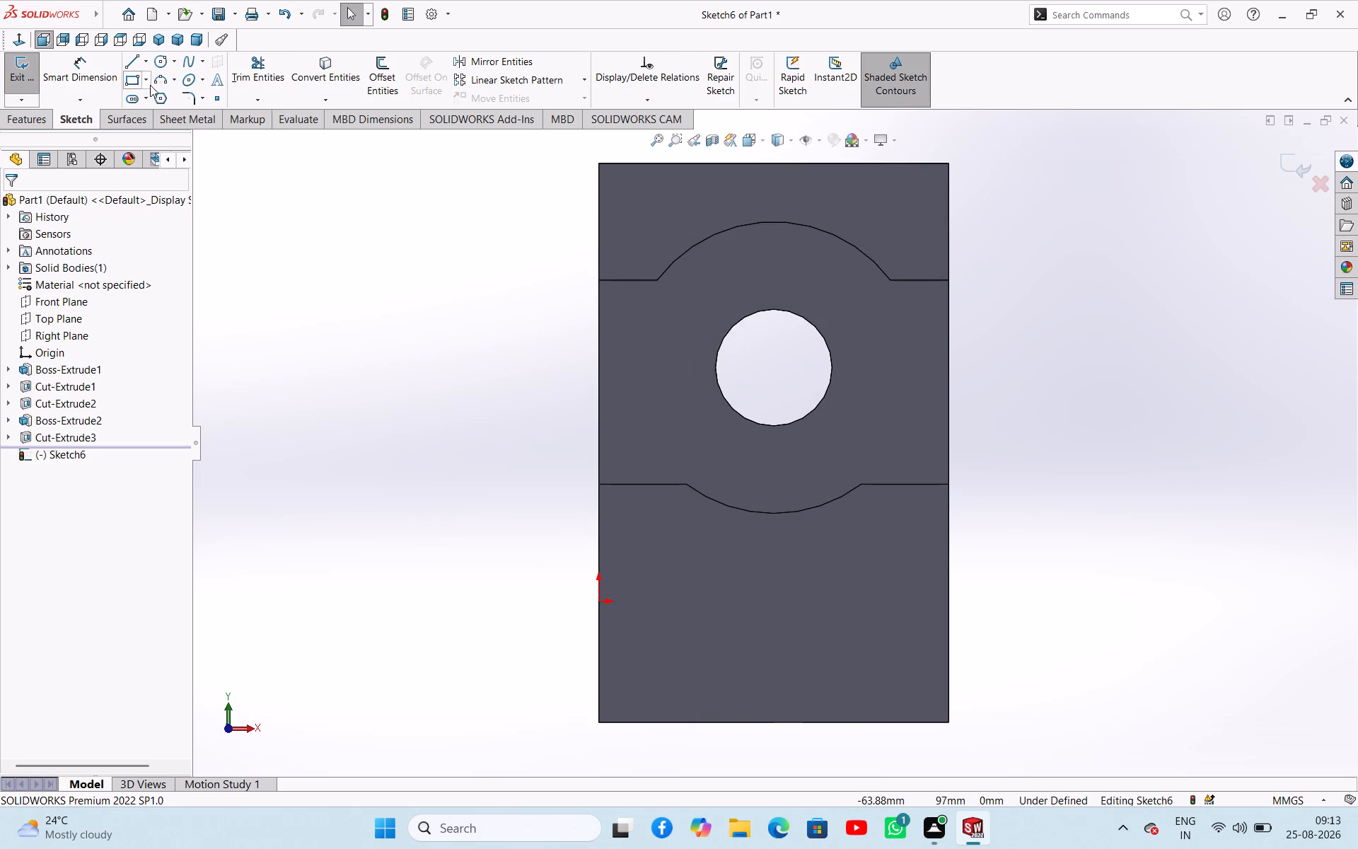
{"action": "left_click", "coordinate": [134, 81]}
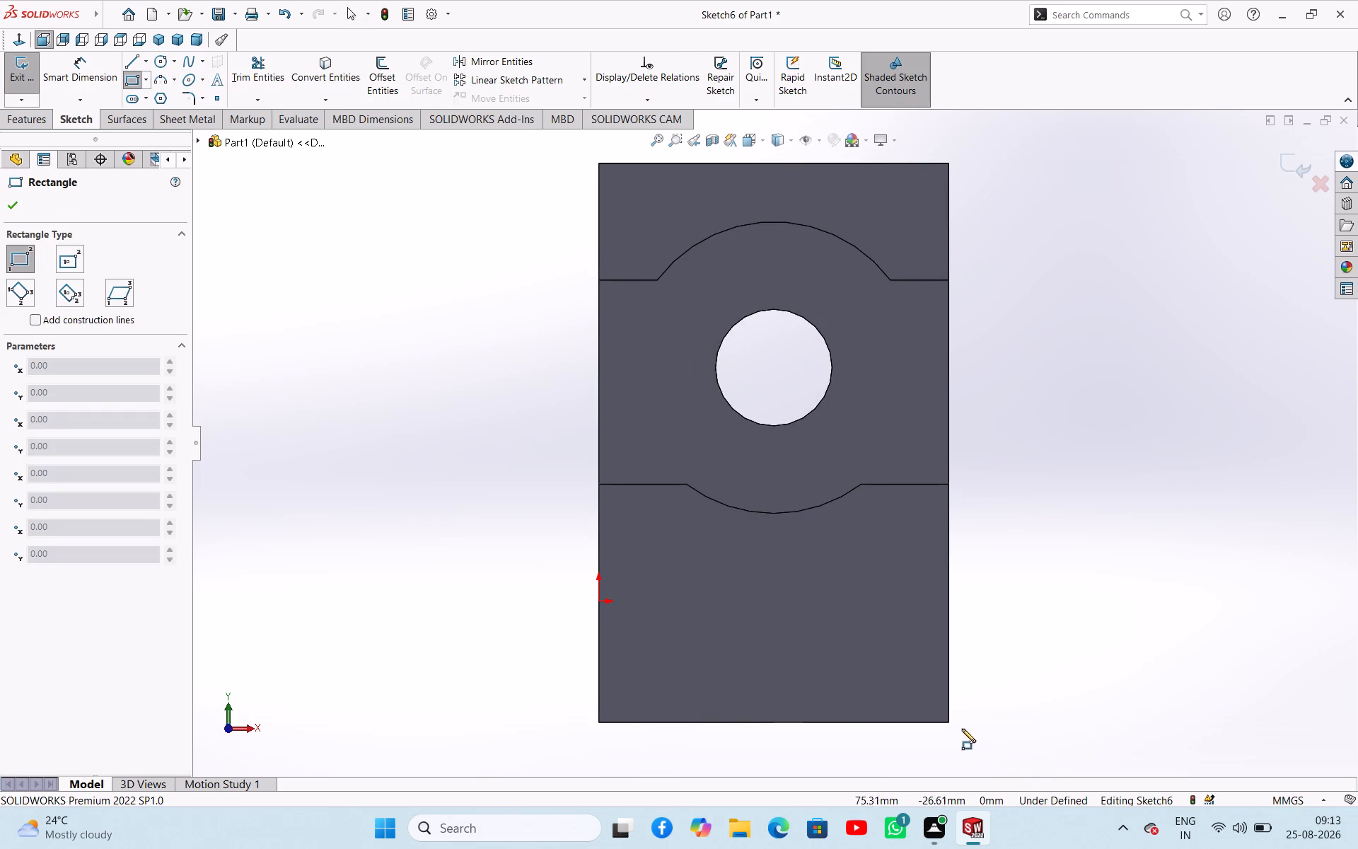
{"action": "left_click", "coordinate": [949, 724]}
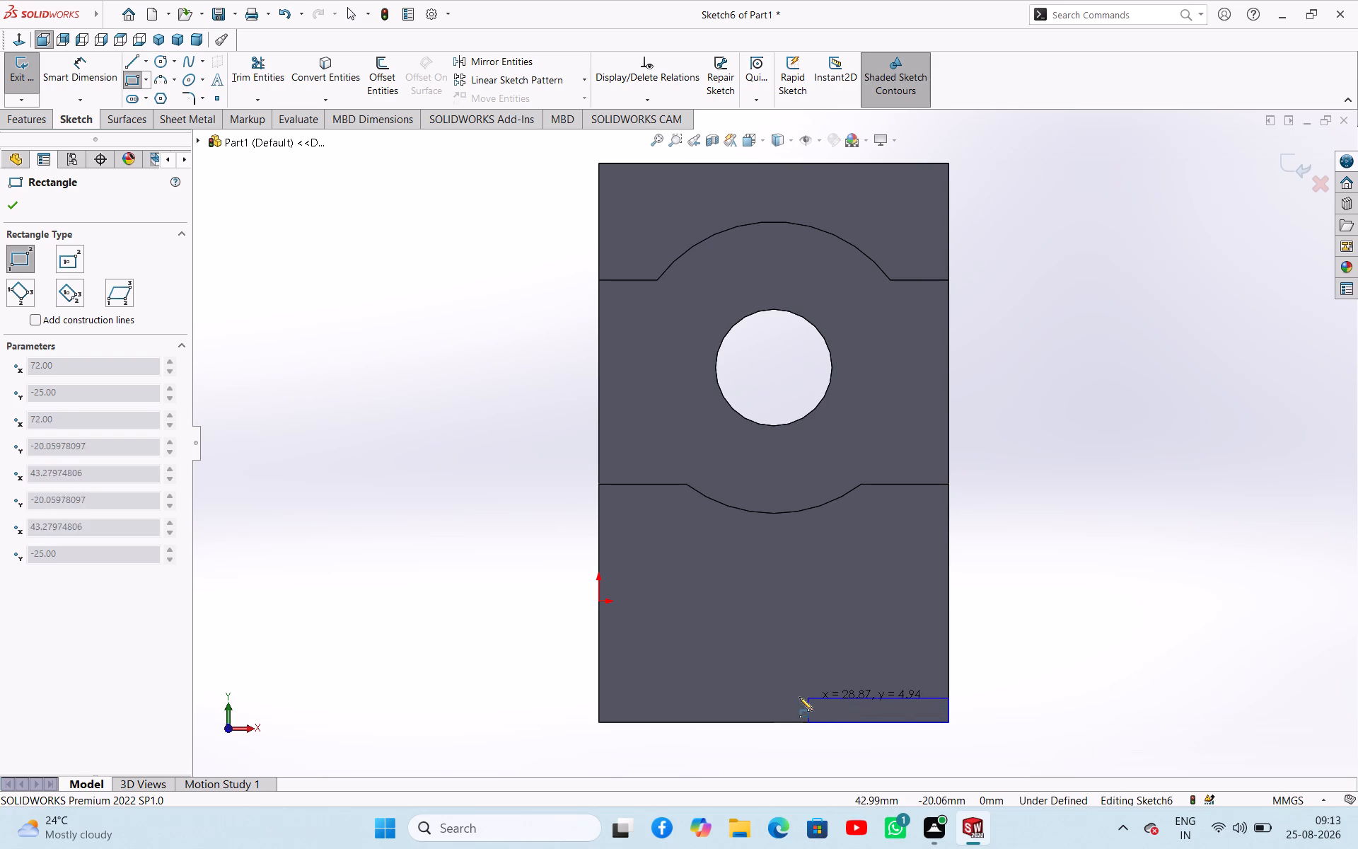
{"action": "left_click", "coordinate": [767, 693]}
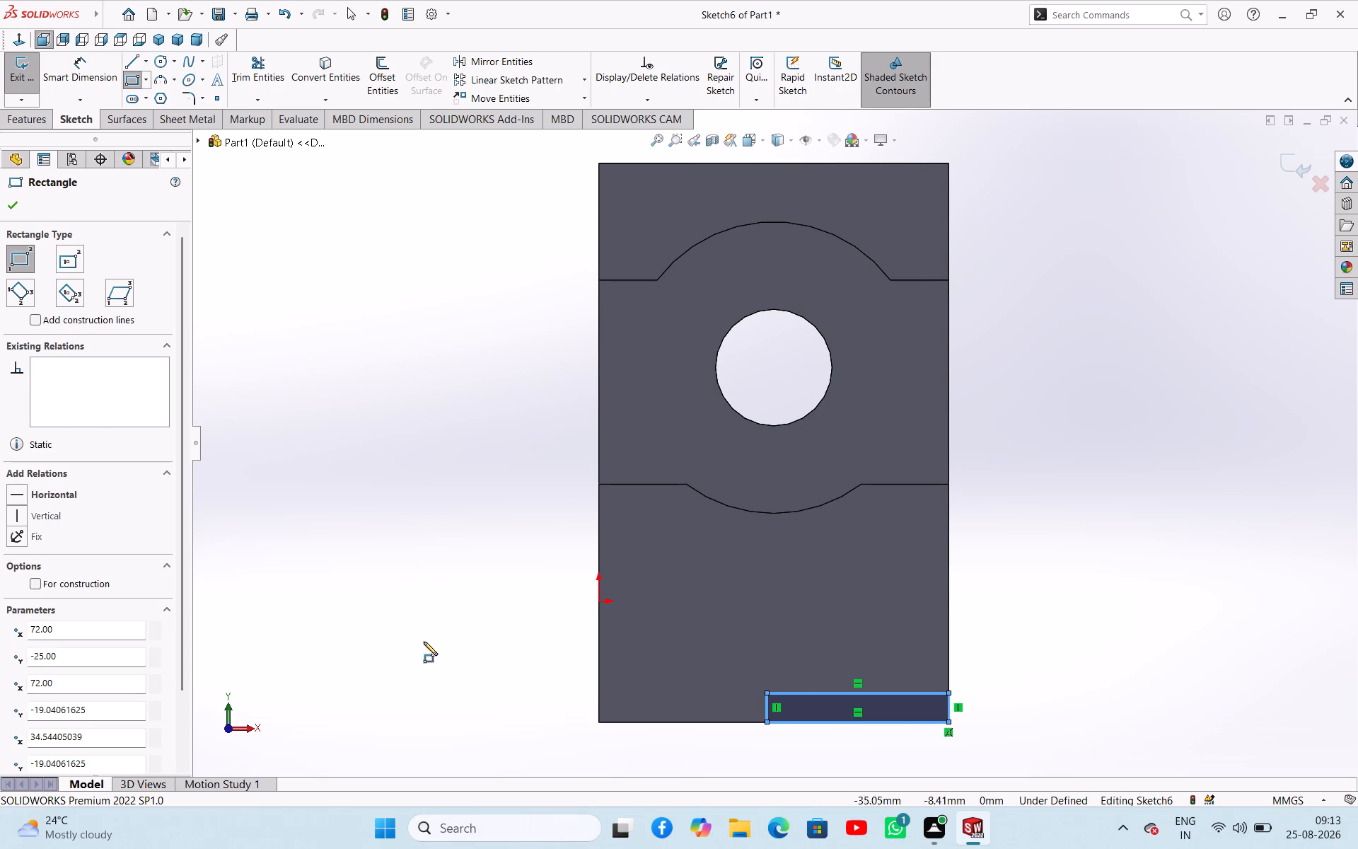
{"action": "key", "text": "Escape"}
Dimension the rectangle as 10 mm high and 50 mm wide, and exit the sketch.
{"action": "right_click_drag", "start_coordinate": [388, 669], "coordinate": [470, 522]}
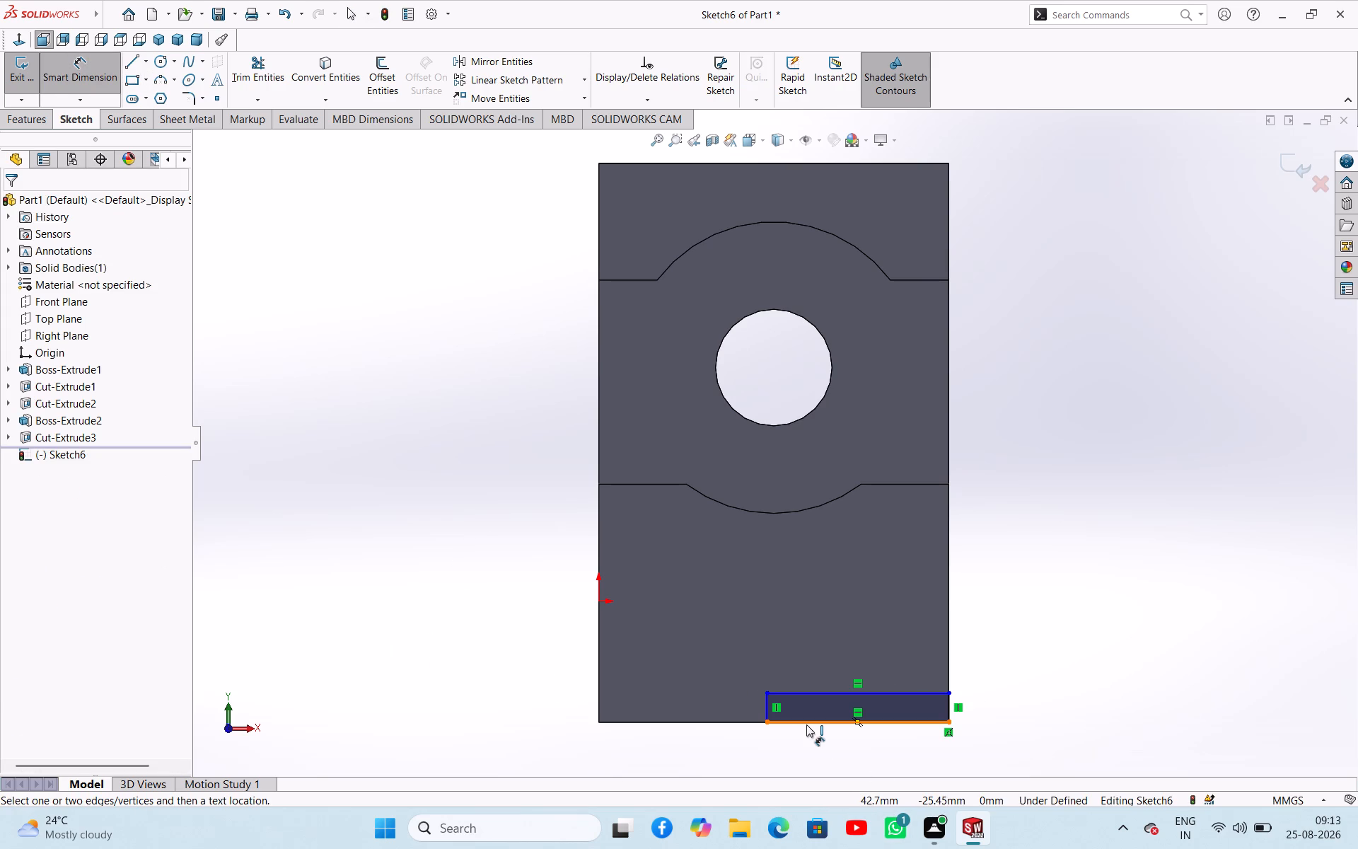
{"action": "left_click", "coordinate": [948, 710]}
{"action": "left_click", "coordinate": [984, 717]}
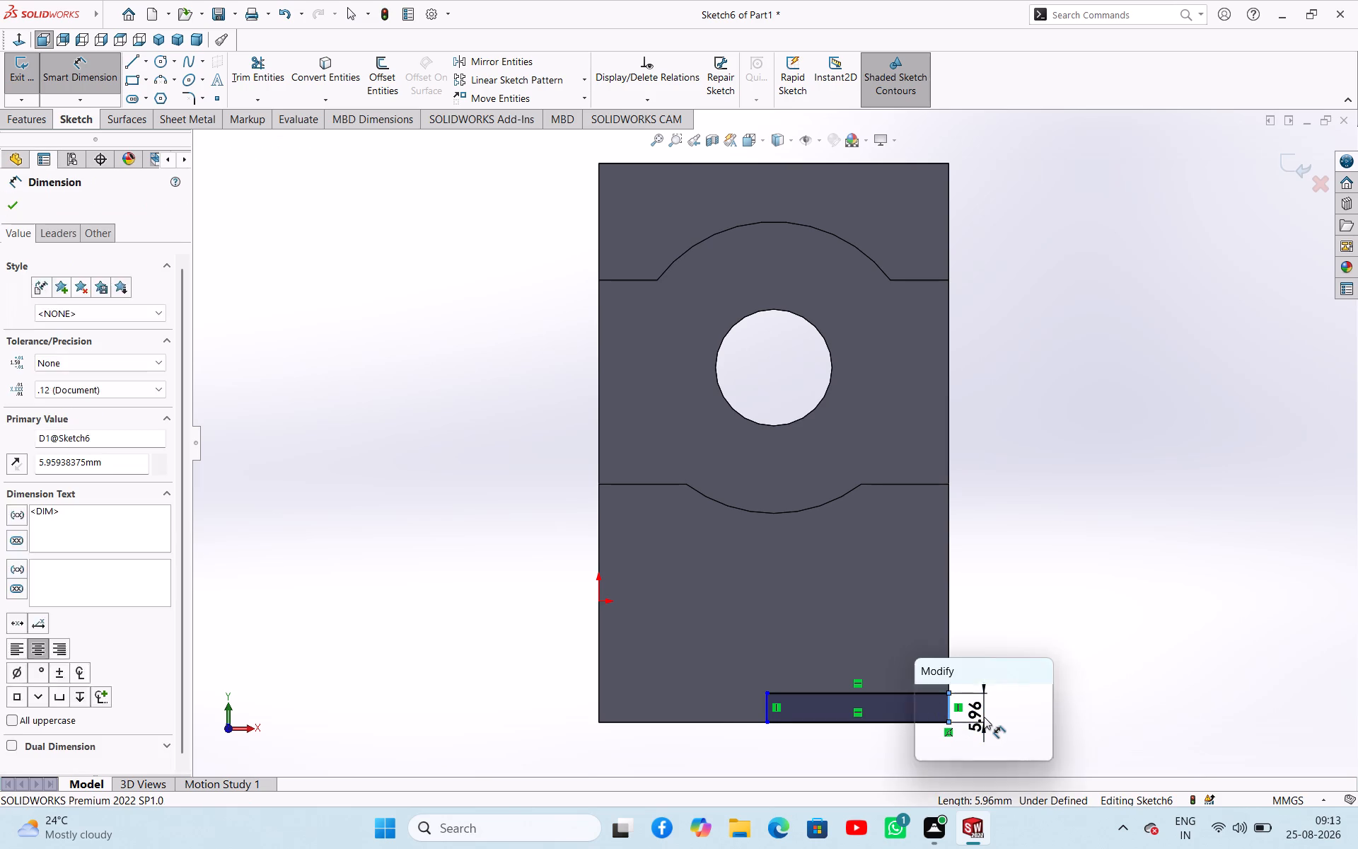
{"action": "type", "text": "10"}
{"action": "key", "text": "Return"}
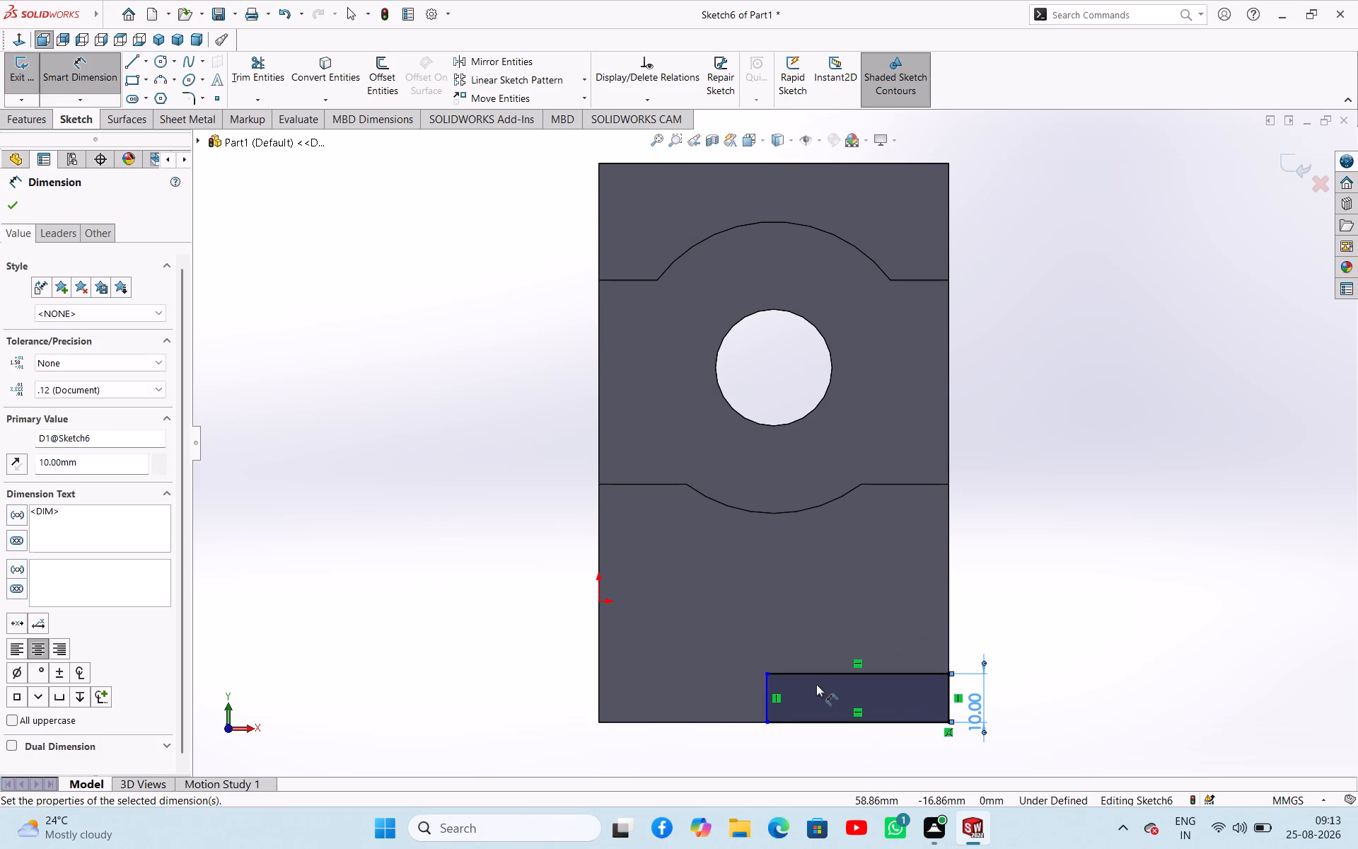
{"action": "left_click", "coordinate": [820, 723]}
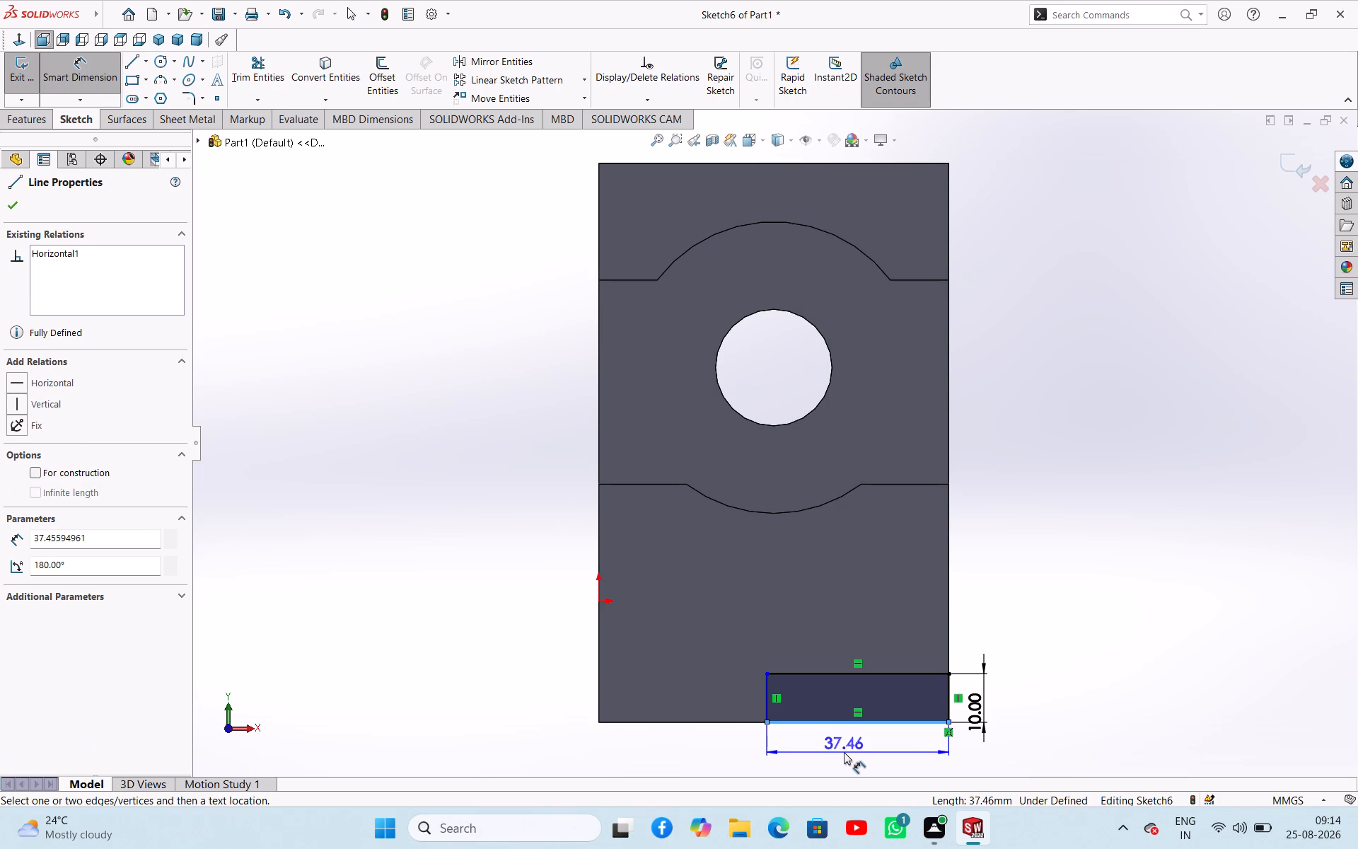
{"action": "left_click", "coordinate": [844, 752]}
{"action": "type", "text": "50"}
{"action": "key", "text": "Return"}
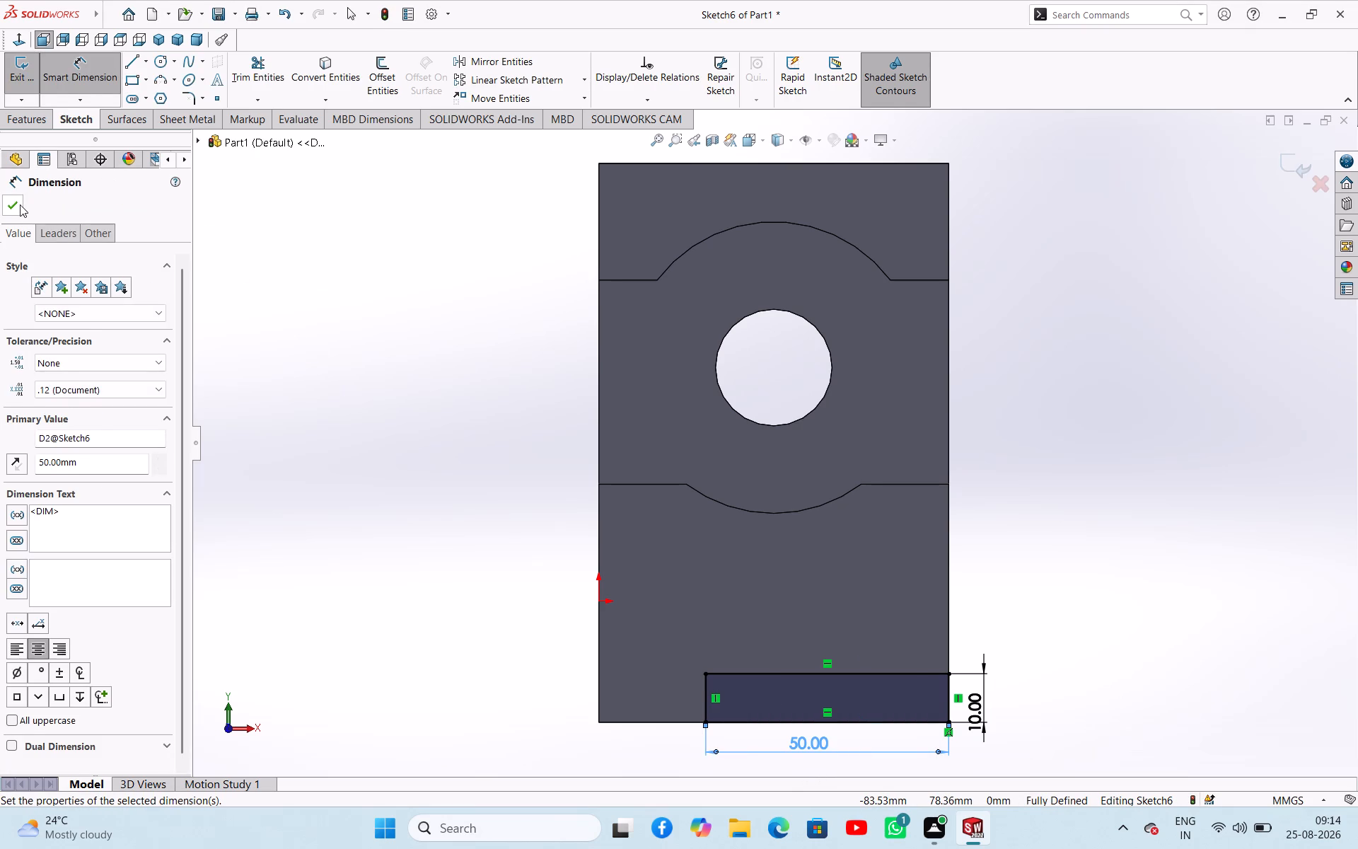
{"action": "left_click", "coordinate": [20, 204]}
{"action": "left_click", "coordinate": [18, 84]}
Cut-extrude the rectangle into the underside of the base with a blind depth of 73 mm.
{"action": "middle_click_drag", "start_coordinate": [350, 383], "coordinate": [306, 388]}
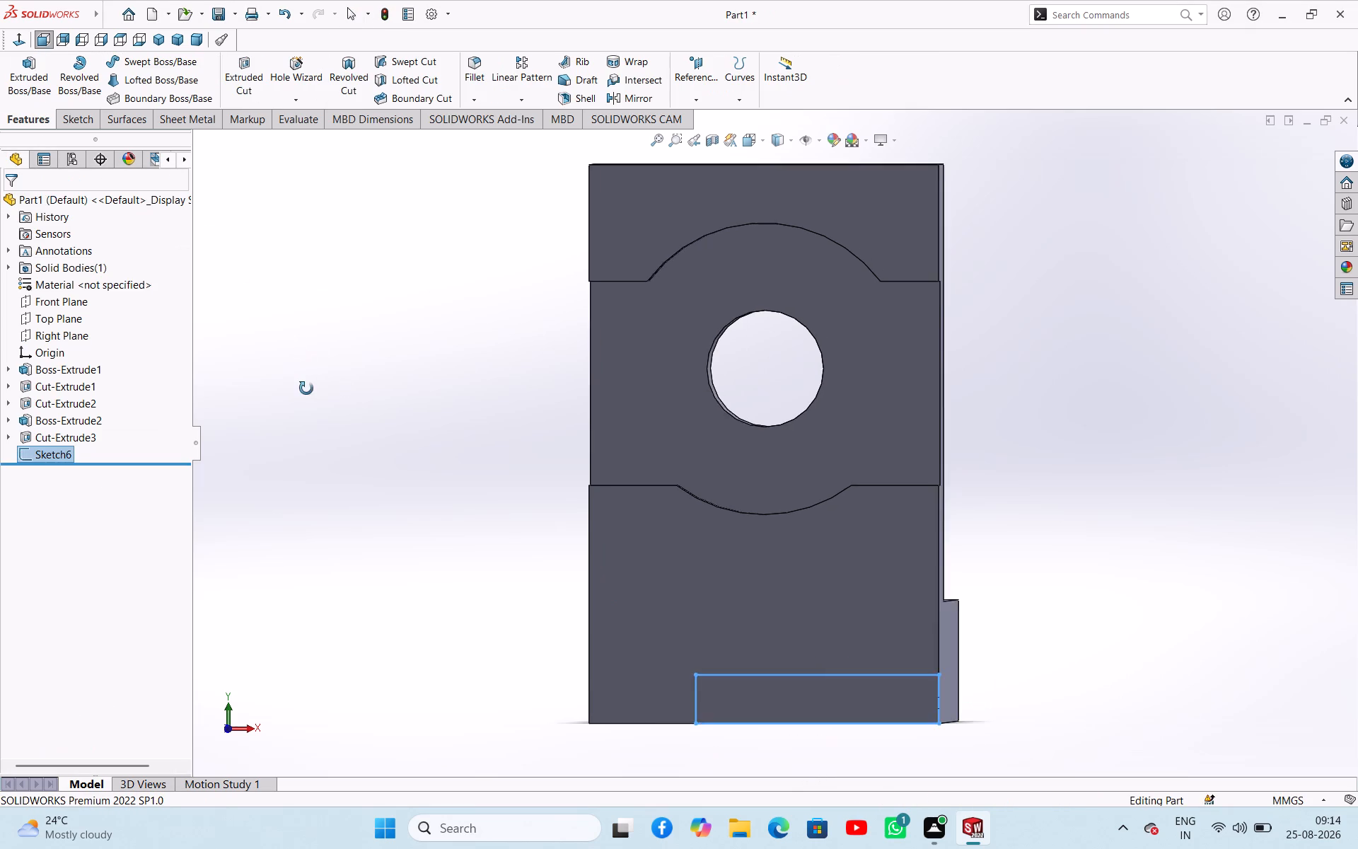
{"action": "middle_click_drag", "start_coordinate": [306, 388], "coordinate": [282, 403]}
{"action": "scroll", "coordinate": [292, 402], "scroll_direction": "up", "scroll_amount": 3}
{"action": "middle_click_drag", "start_coordinate": [409, 417], "coordinate": [312, 422]}
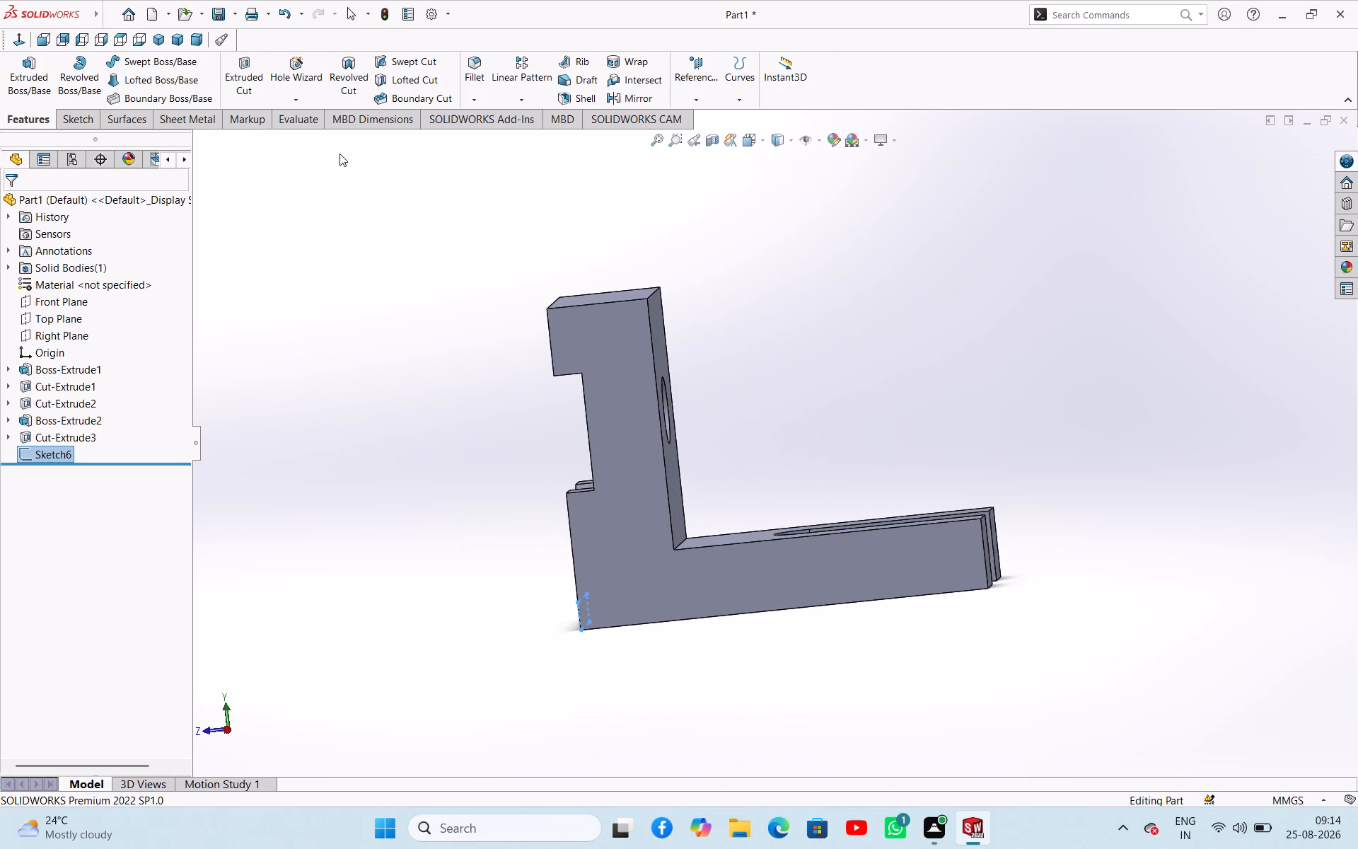
{"action": "left_click", "coordinate": [257, 67]}
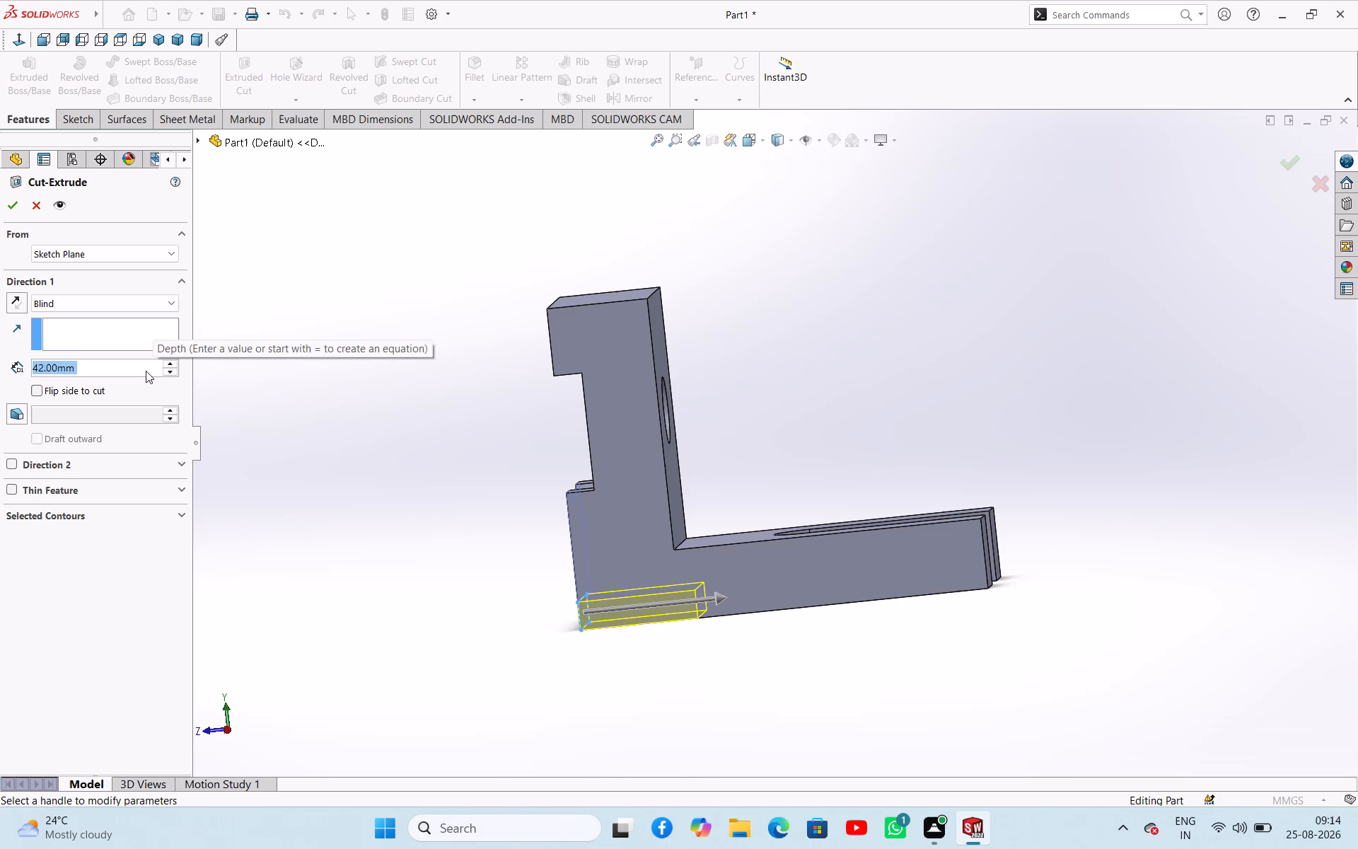
{"action": "type", "text": "73"}
{"action": "key", "text": "Return"}
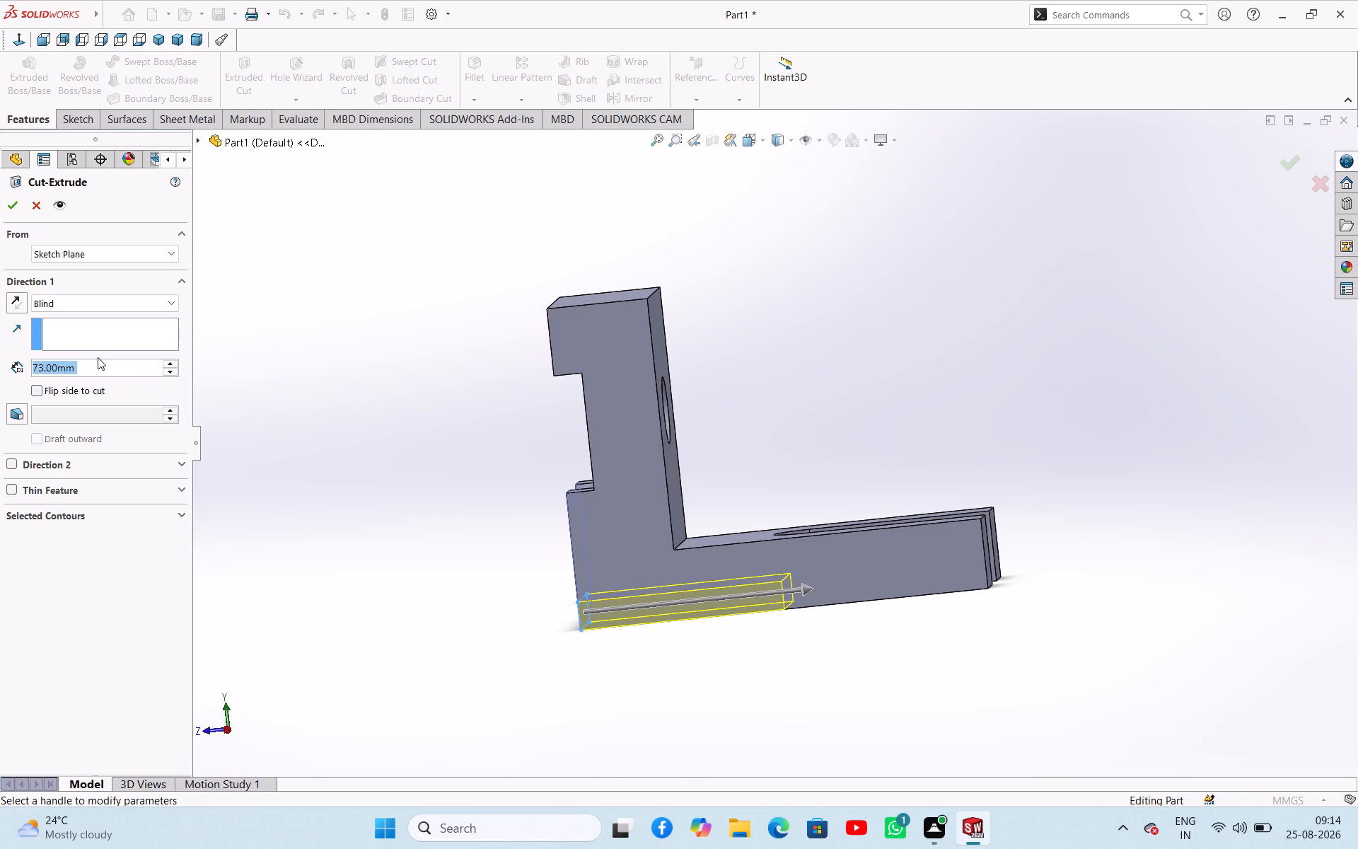
{"action": "left_click", "coordinate": [11, 210]}
{"action": "left_click", "coordinate": [364, 472]}
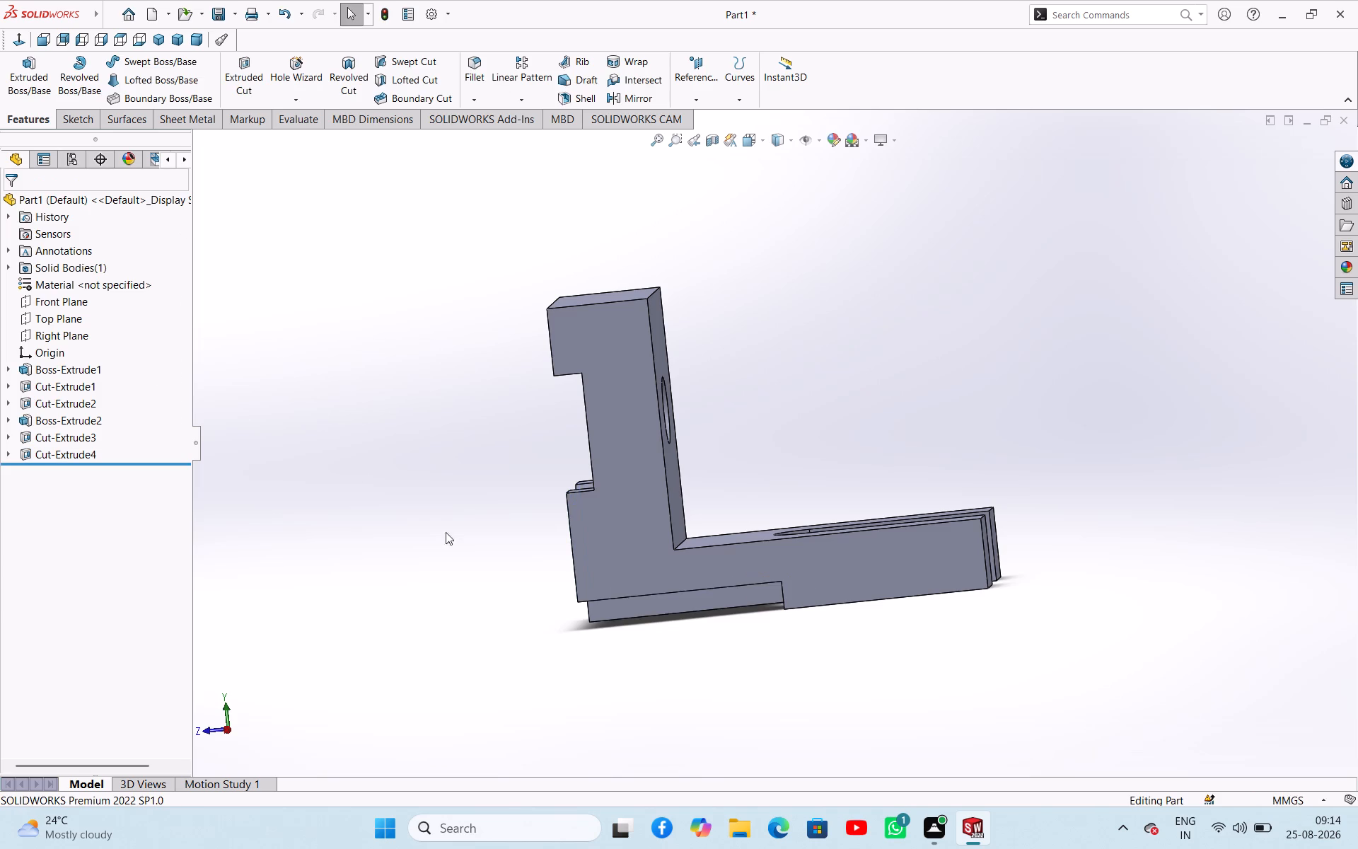
Edit the base slot's sketch, dimension the slot's overall length from open end to arc end as 62 mm, and exit the sketch.
{"action": "middle_click_drag", "start_coordinate": [449, 535], "coordinate": [565, 433]}
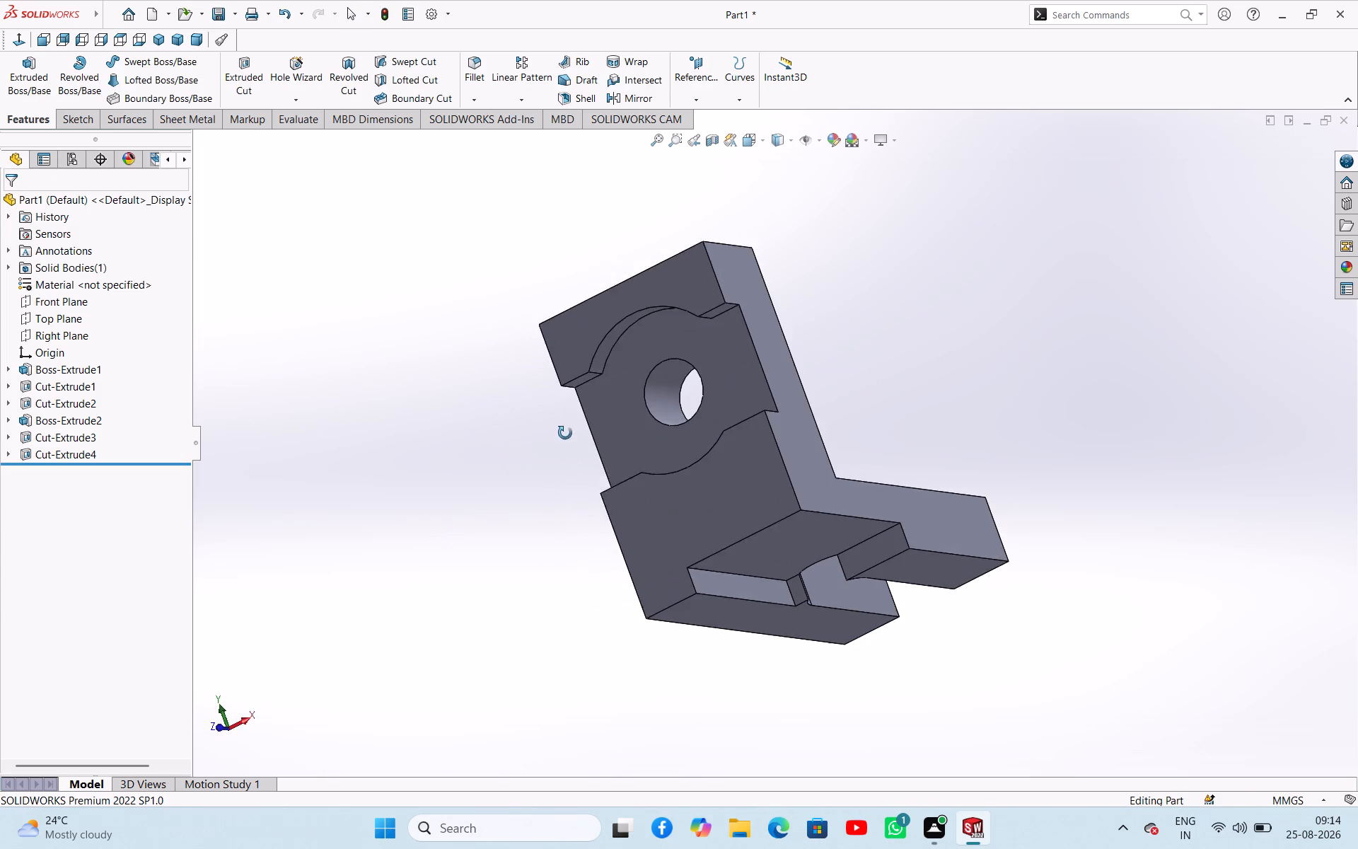
{"action": "middle_click_drag", "start_coordinate": [565, 433], "coordinate": [530, 461]}
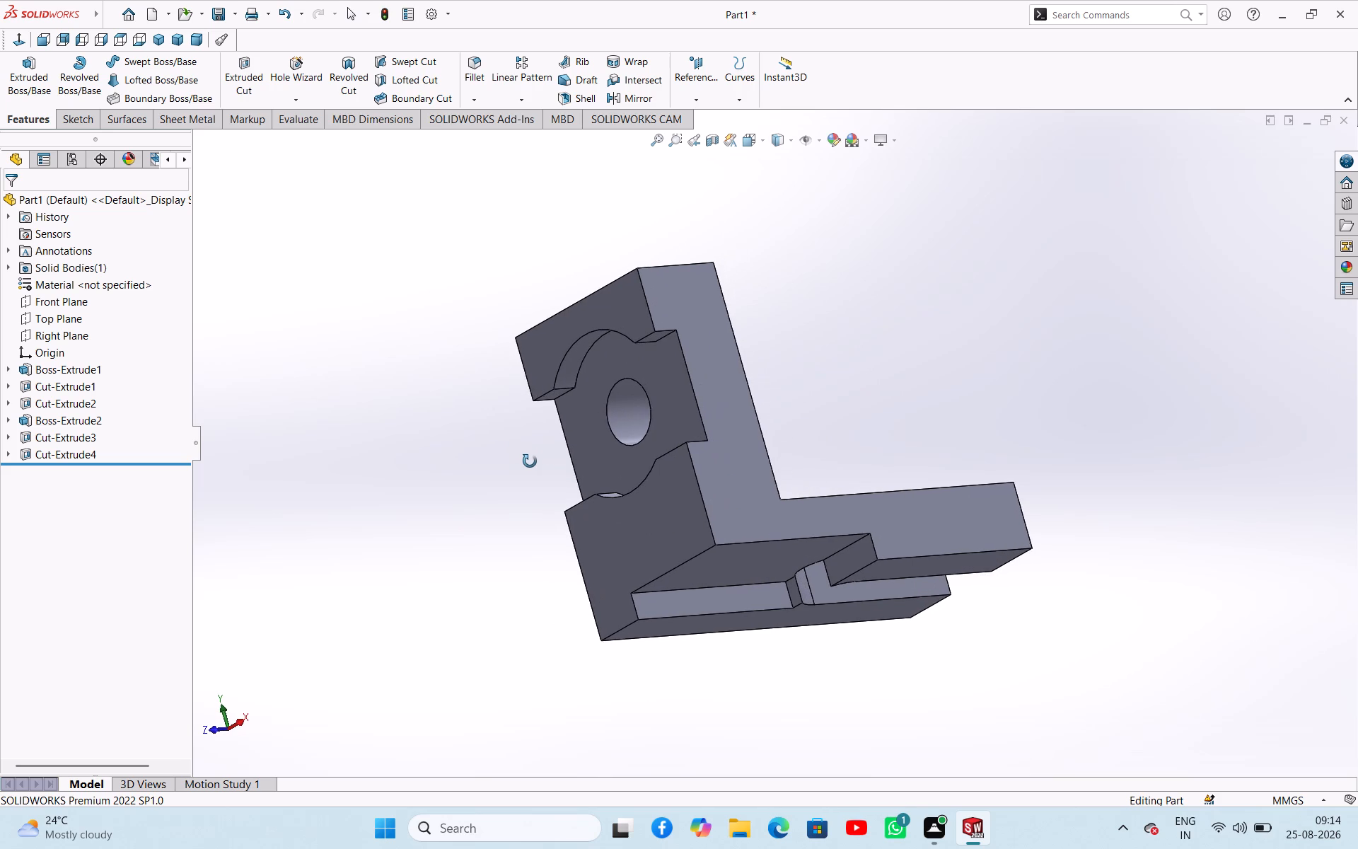
{"action": "middle_click_drag", "start_coordinate": [530, 461], "coordinate": [528, 461]}
{"action": "scroll", "coordinate": [728, 567], "scroll_direction": "up", "scroll_amount": 3}
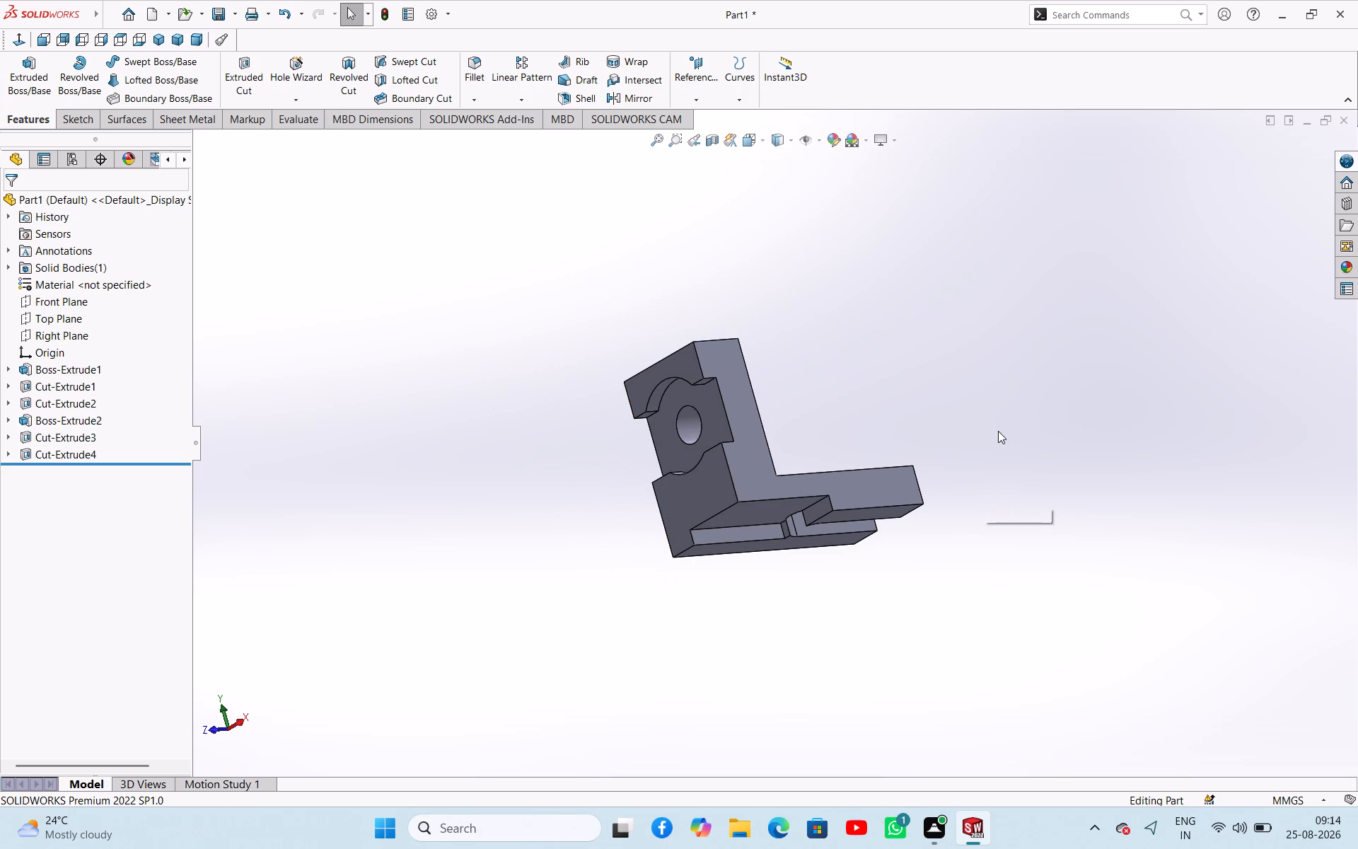
{"action": "middle_click_drag", "start_coordinate": [997, 432], "coordinate": [1018, 565]}
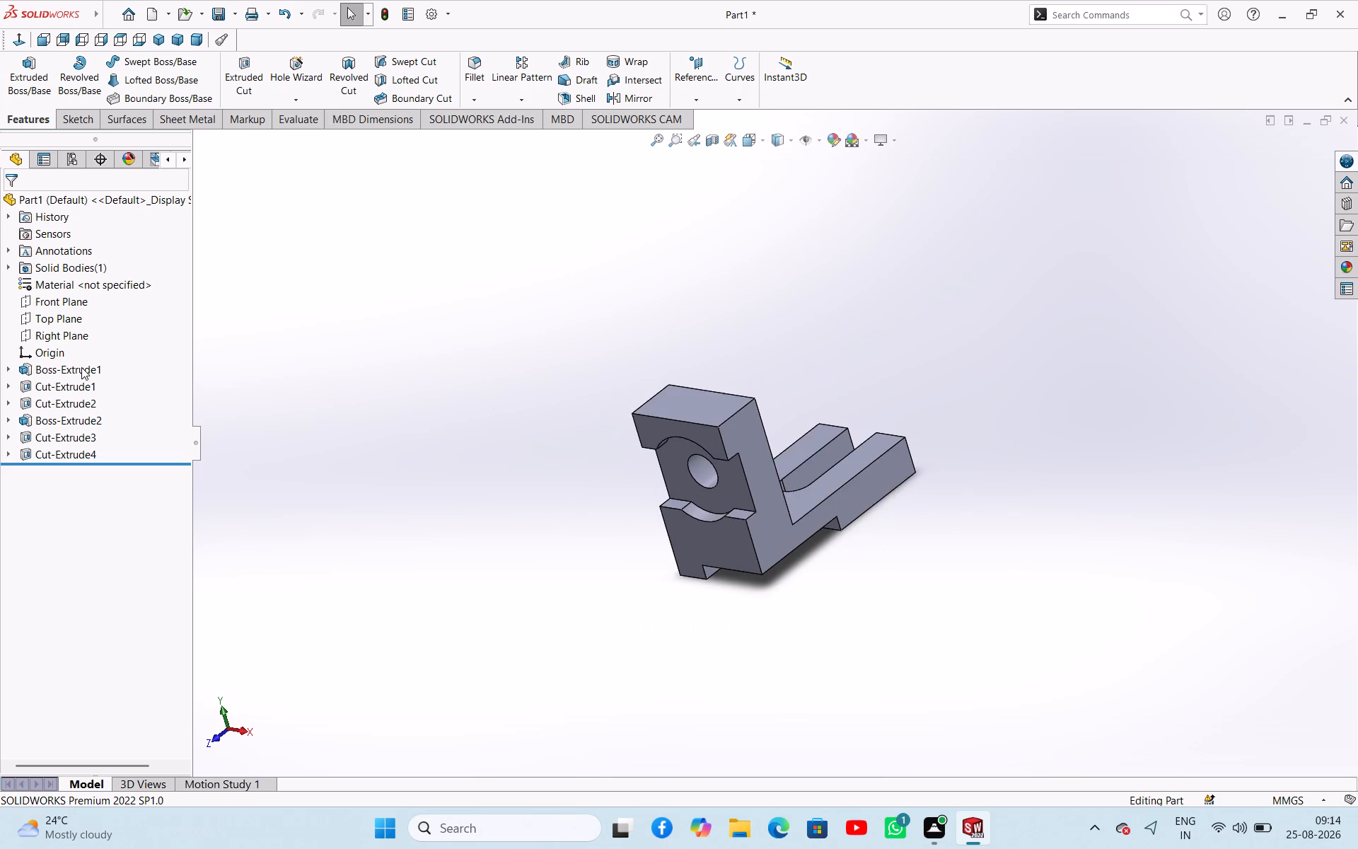
{"action": "left_click", "coordinate": [10, 437]}
{"action": "left_click", "coordinate": [47, 456]}
{"action": "left_click", "coordinate": [66, 418]}
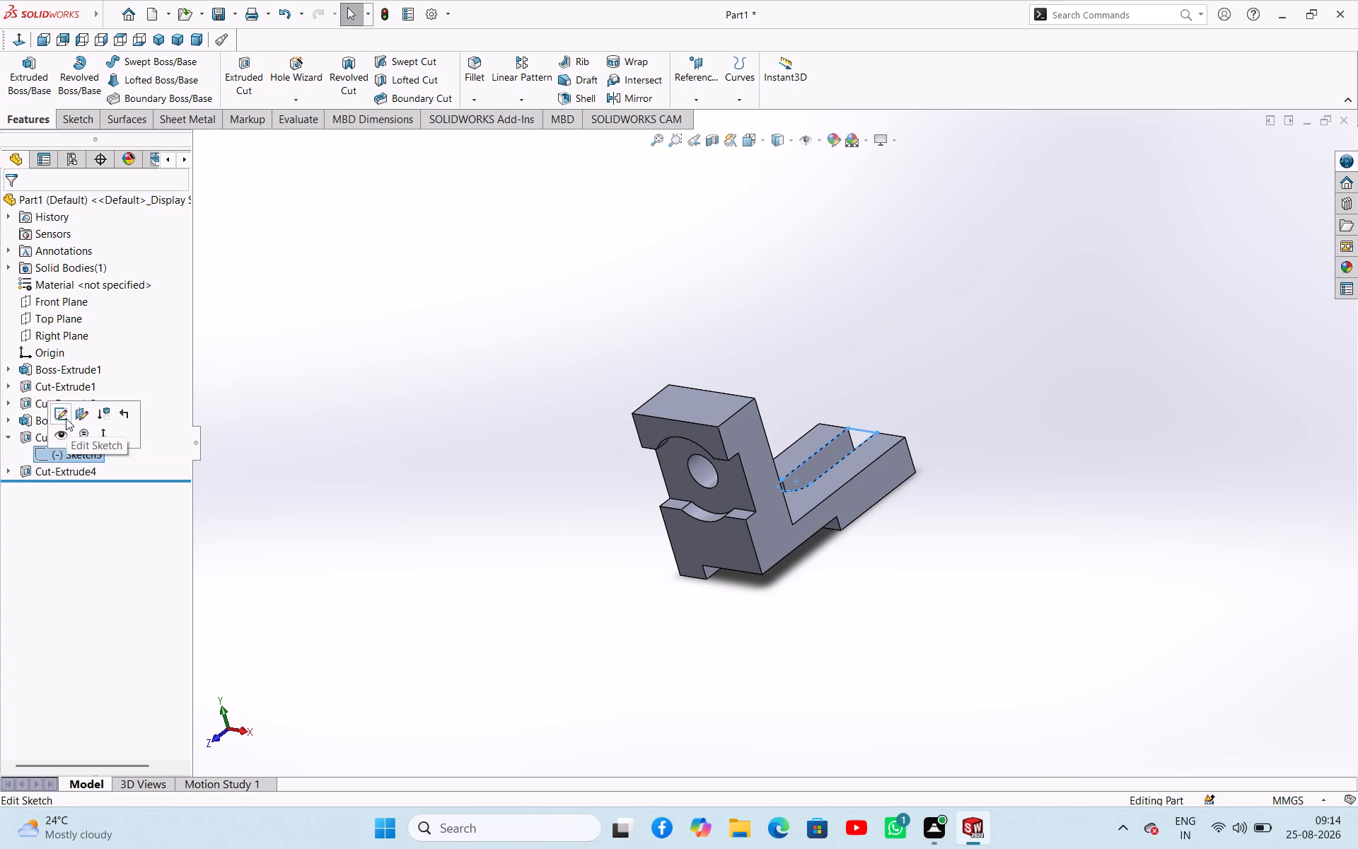
{"action": "right_click_drag", "start_coordinate": [409, 438], "coordinate": [419, 333]}
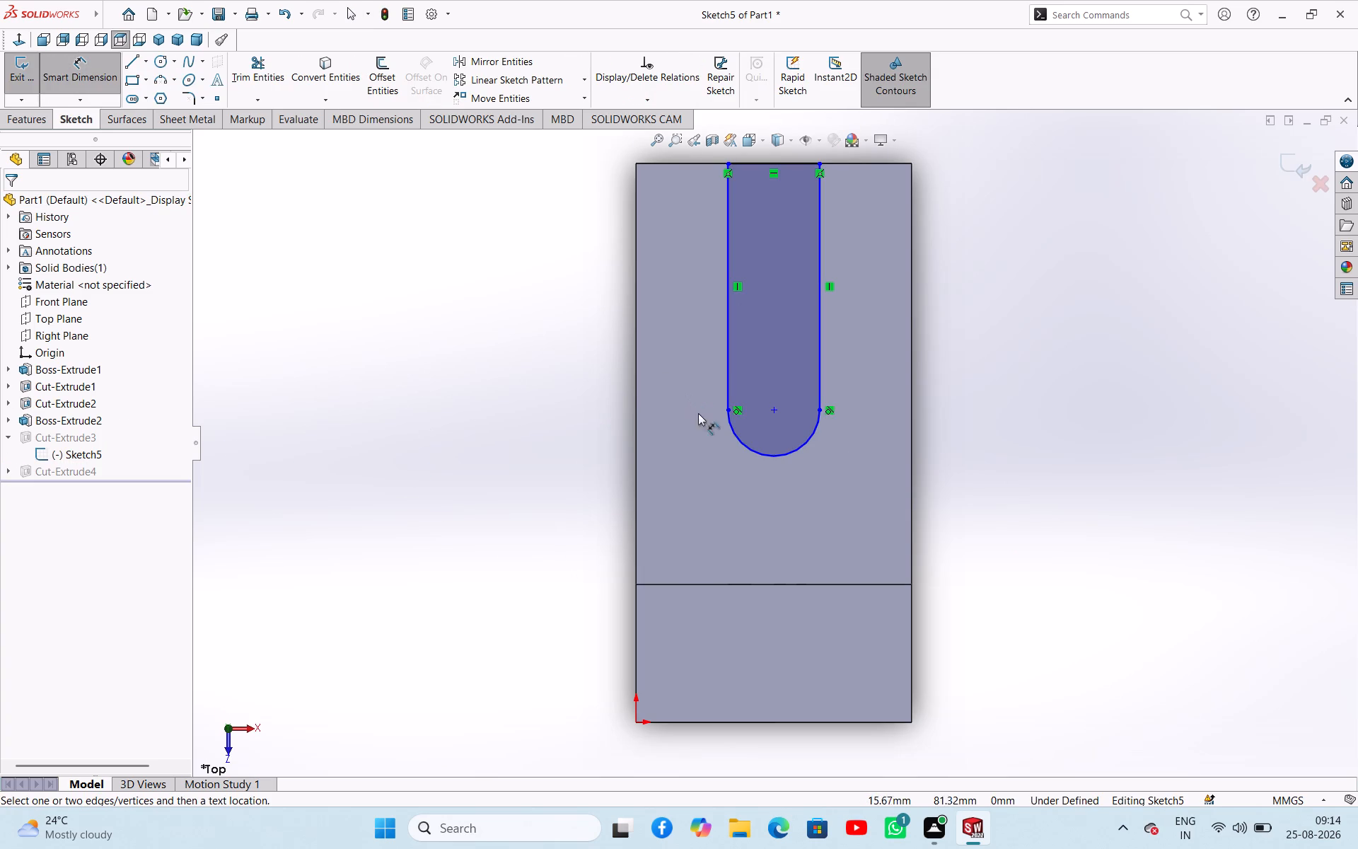
{"action": "left_click", "coordinate": [774, 454]}
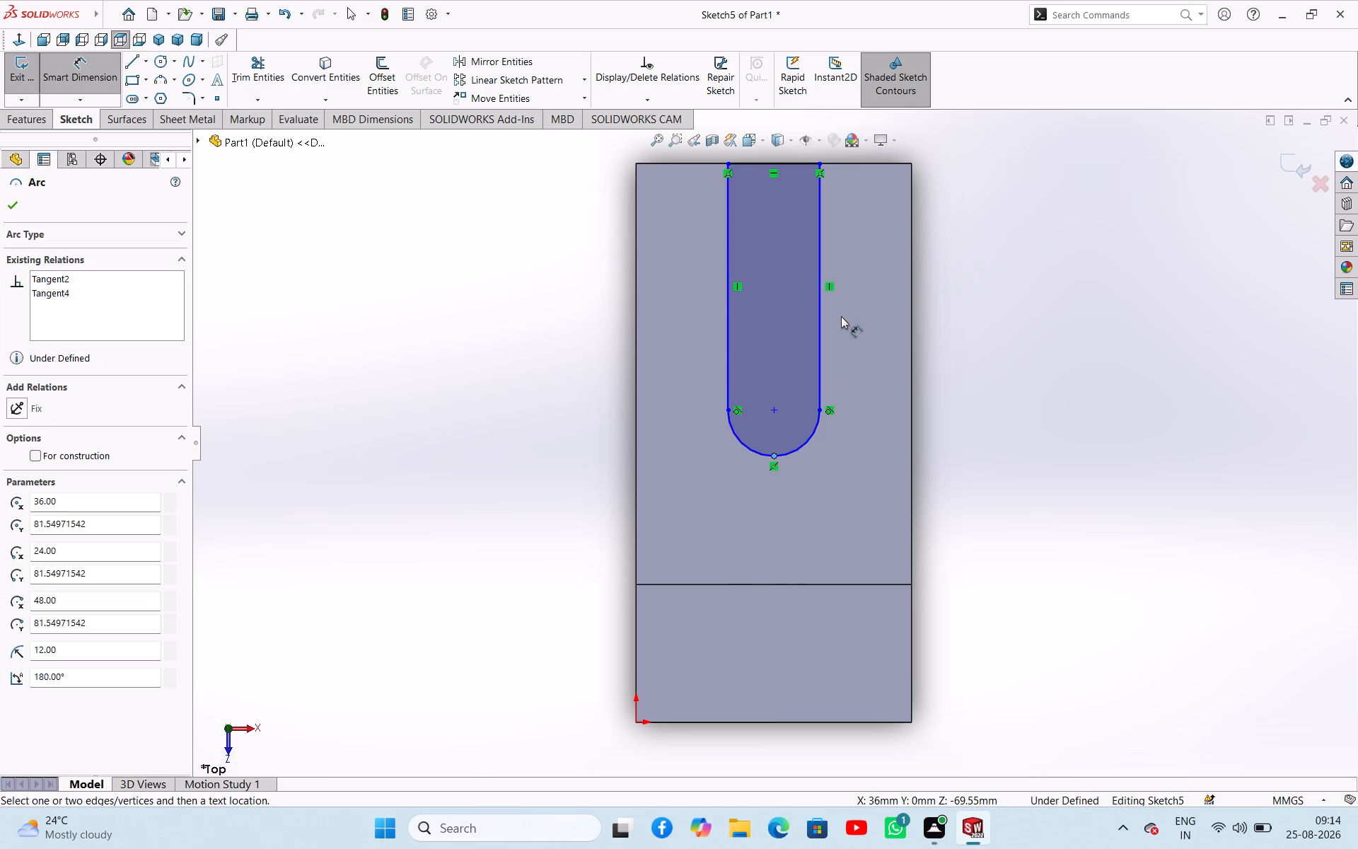
{"action": "left_click", "coordinate": [801, 162]}
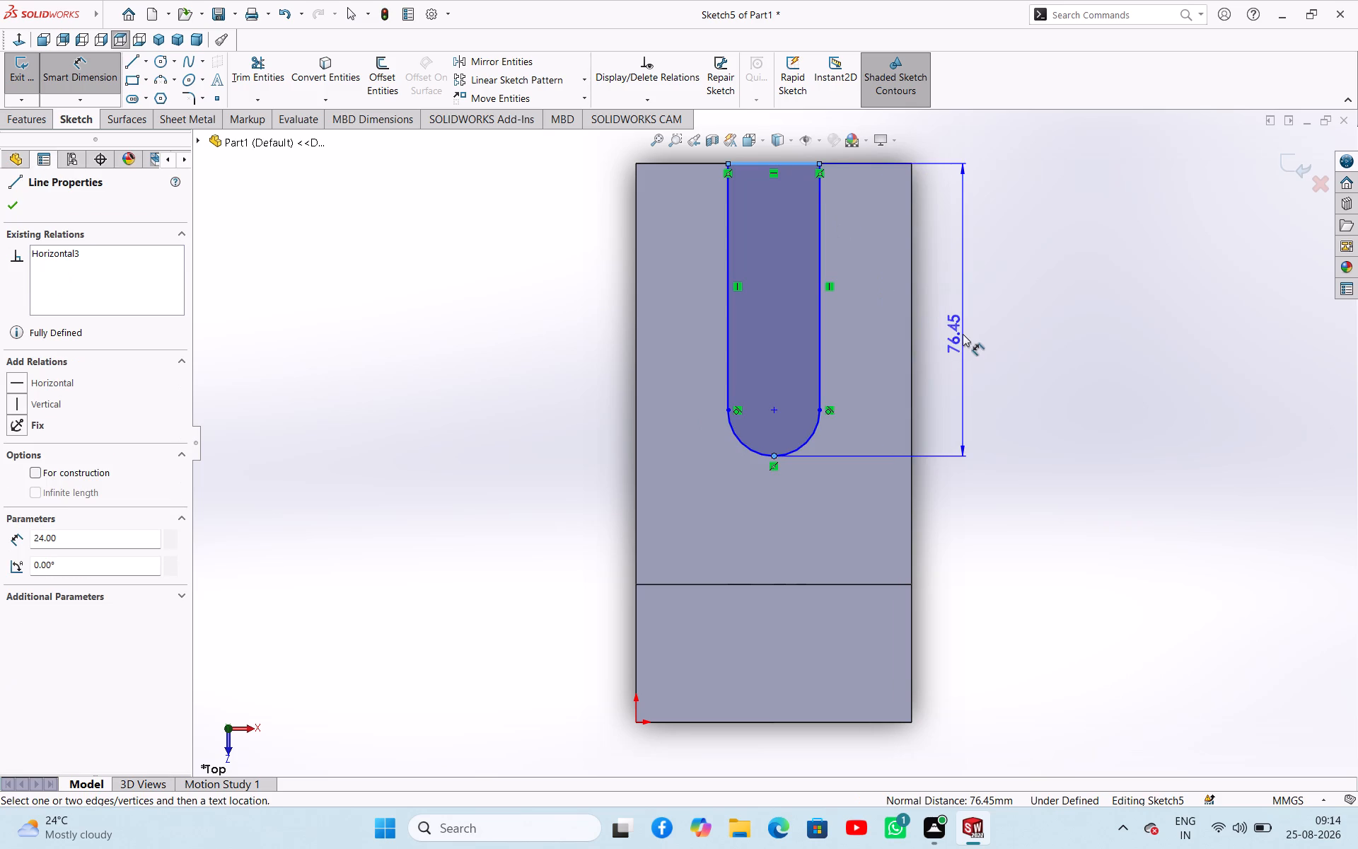
{"action": "left_click", "coordinate": [963, 334]}
{"action": "type", "text": "62"}
{"action": "key", "text": "Return"}
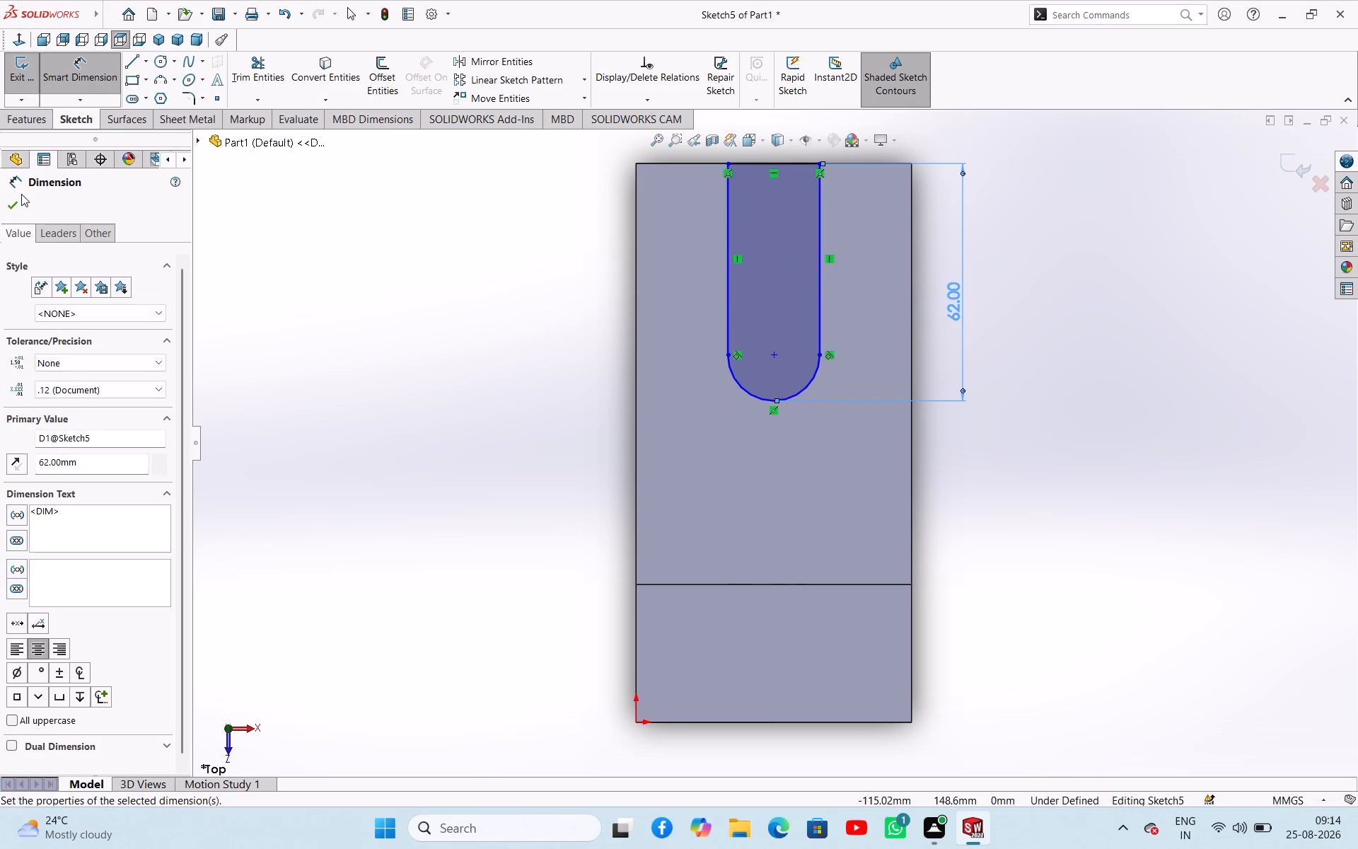
{"action": "left_click", "coordinate": [20, 201]}
{"action": "left_click", "coordinate": [27, 77]}
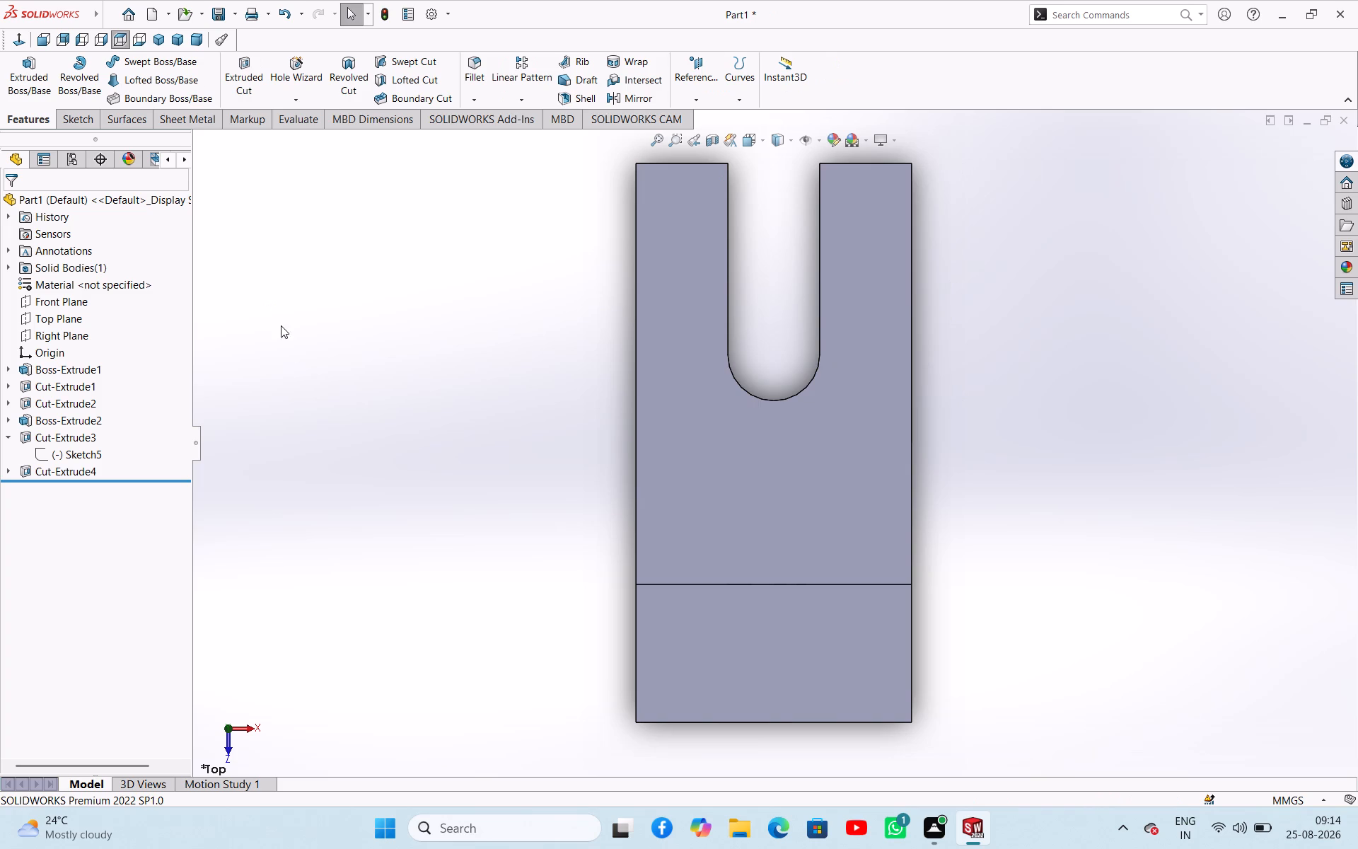
Examine the part from several angles, checking the slot, the underside cut and the front-face recess.
{"action": "left_click", "coordinate": [304, 365]}
{"action": "middle_click_drag", "start_coordinate": [361, 439], "coordinate": [178, 229]}
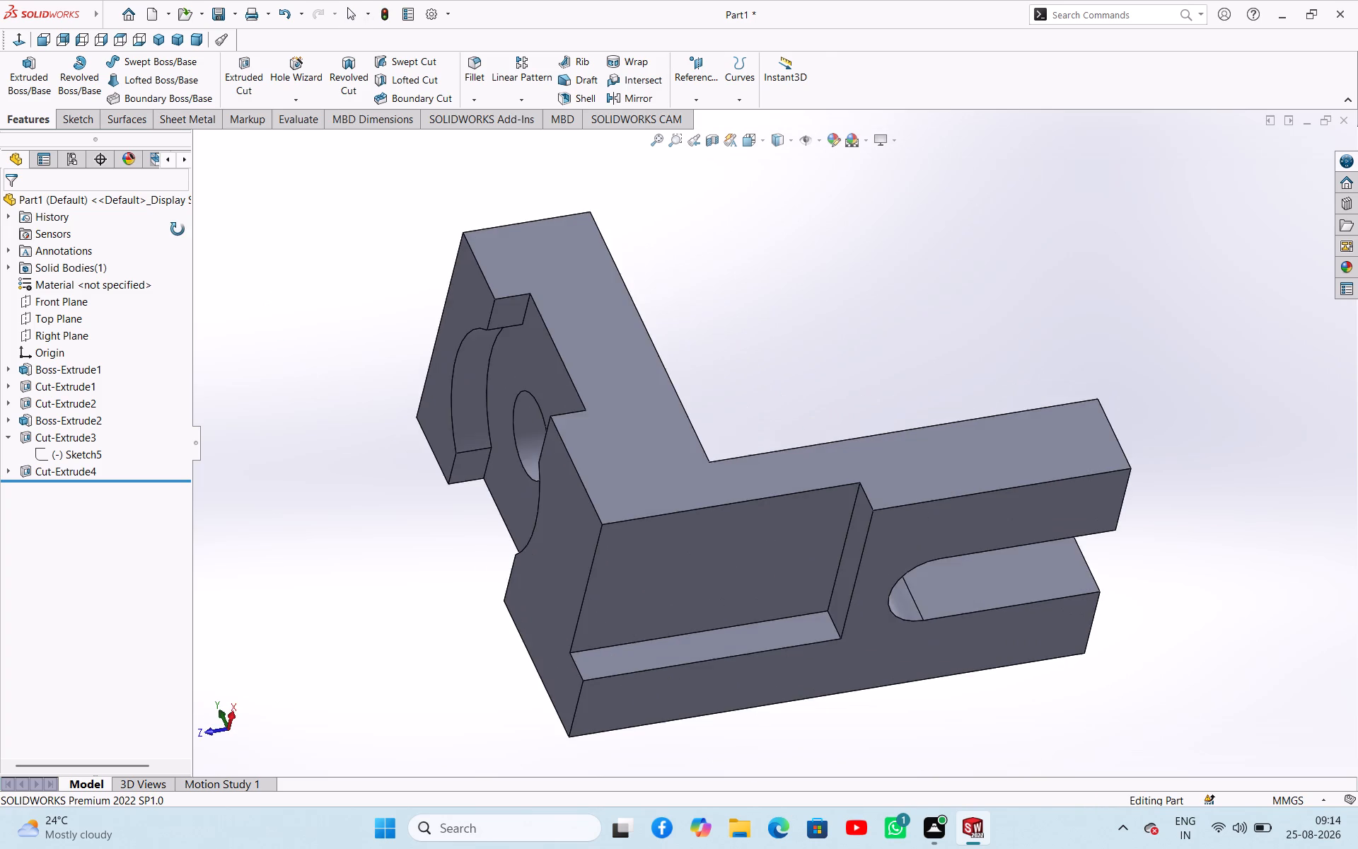
{"action": "middle_click_drag", "start_coordinate": [178, 229], "coordinate": [236, 308]}
{"action": "scroll", "coordinate": [352, 343], "scroll_direction": "up", "scroll_amount": 2}
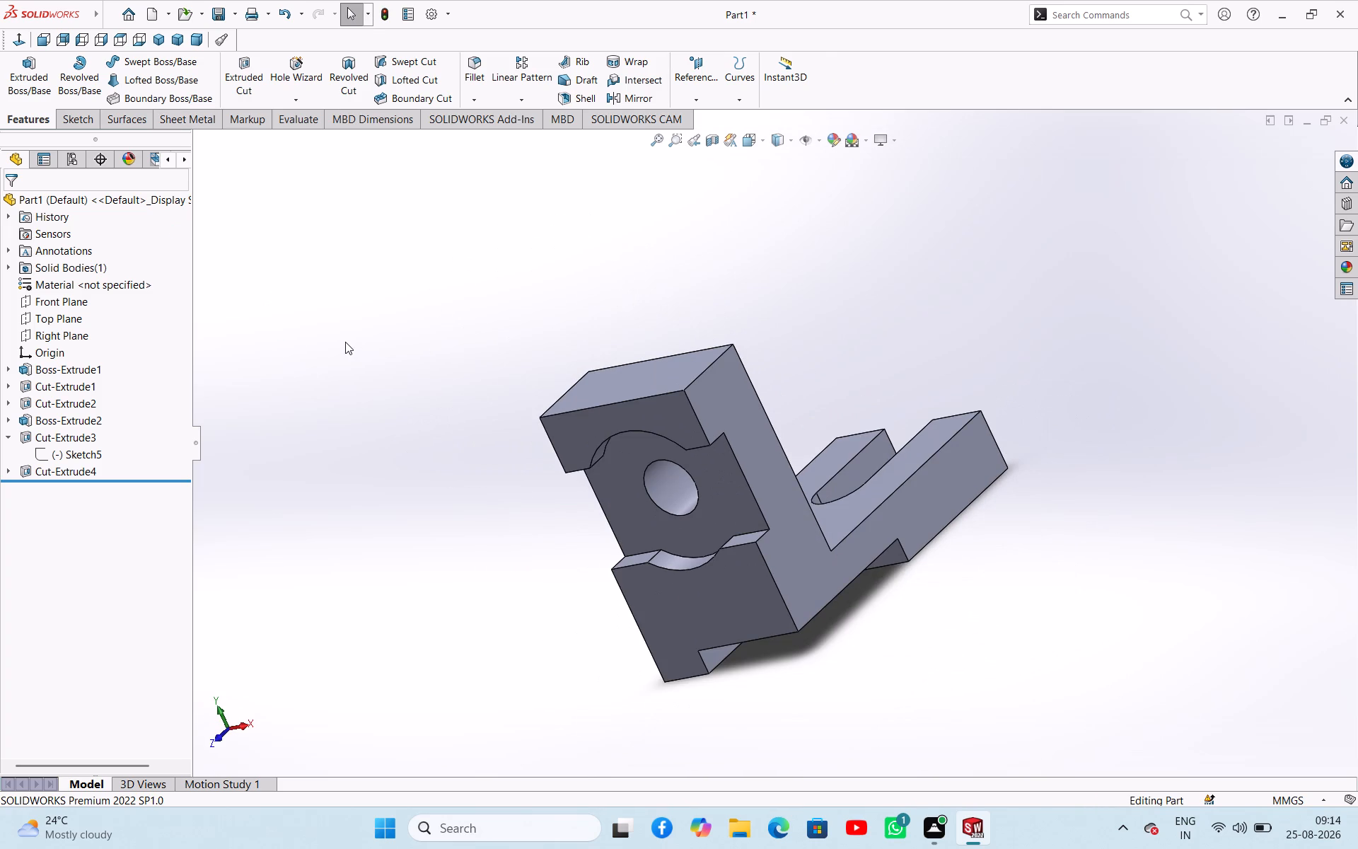
{"action": "scroll", "coordinate": [345, 342], "scroll_direction": "up", "scroll_amount": 3}
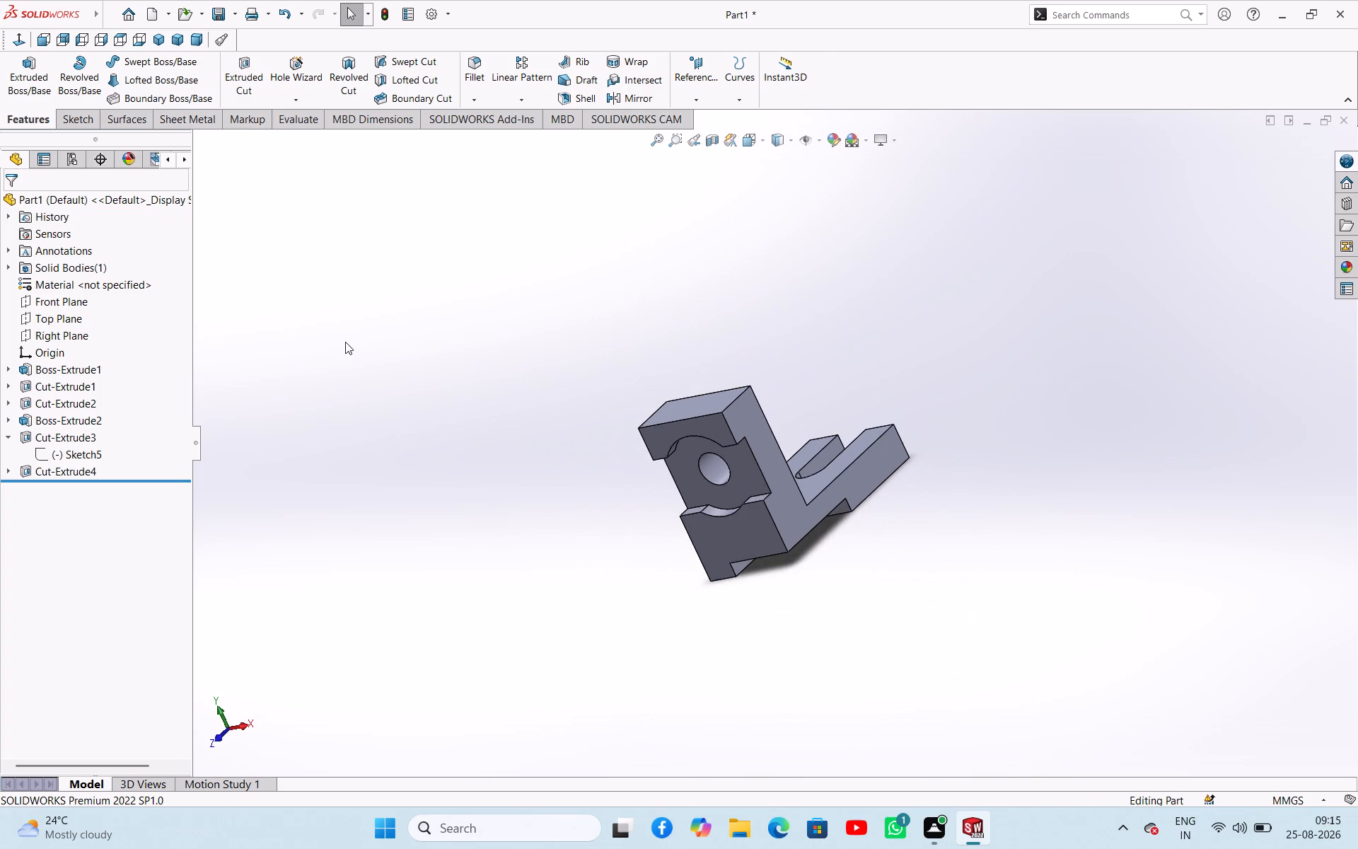
{"action": "scroll", "coordinate": [345, 342], "scroll_direction": "up", "scroll_amount": 3}
{"action": "middle_click_drag", "start_coordinate": [858, 451], "coordinate": [1005, 367]}
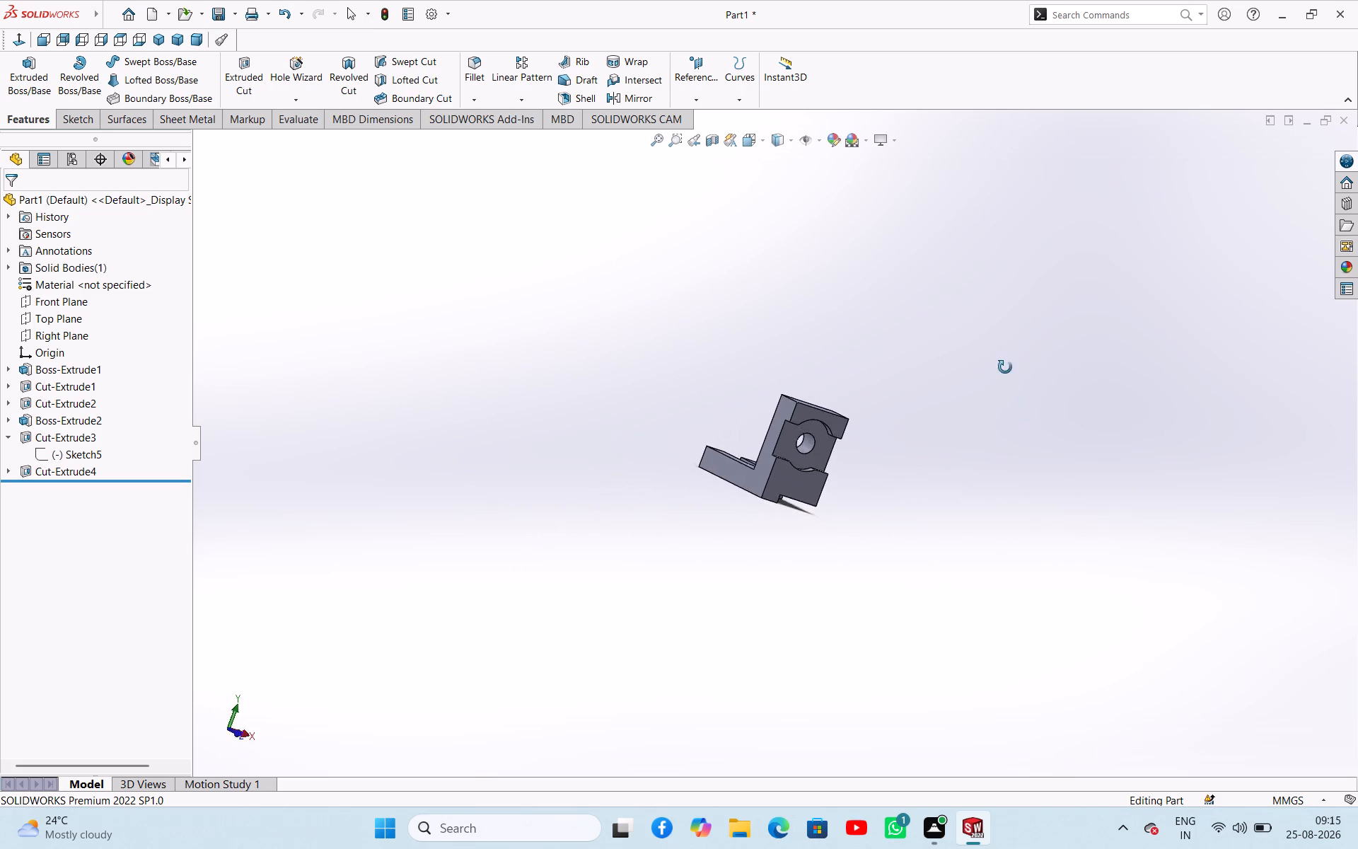
{"action": "middle_click_drag", "start_coordinate": [1005, 367], "coordinate": [1039, 398]}
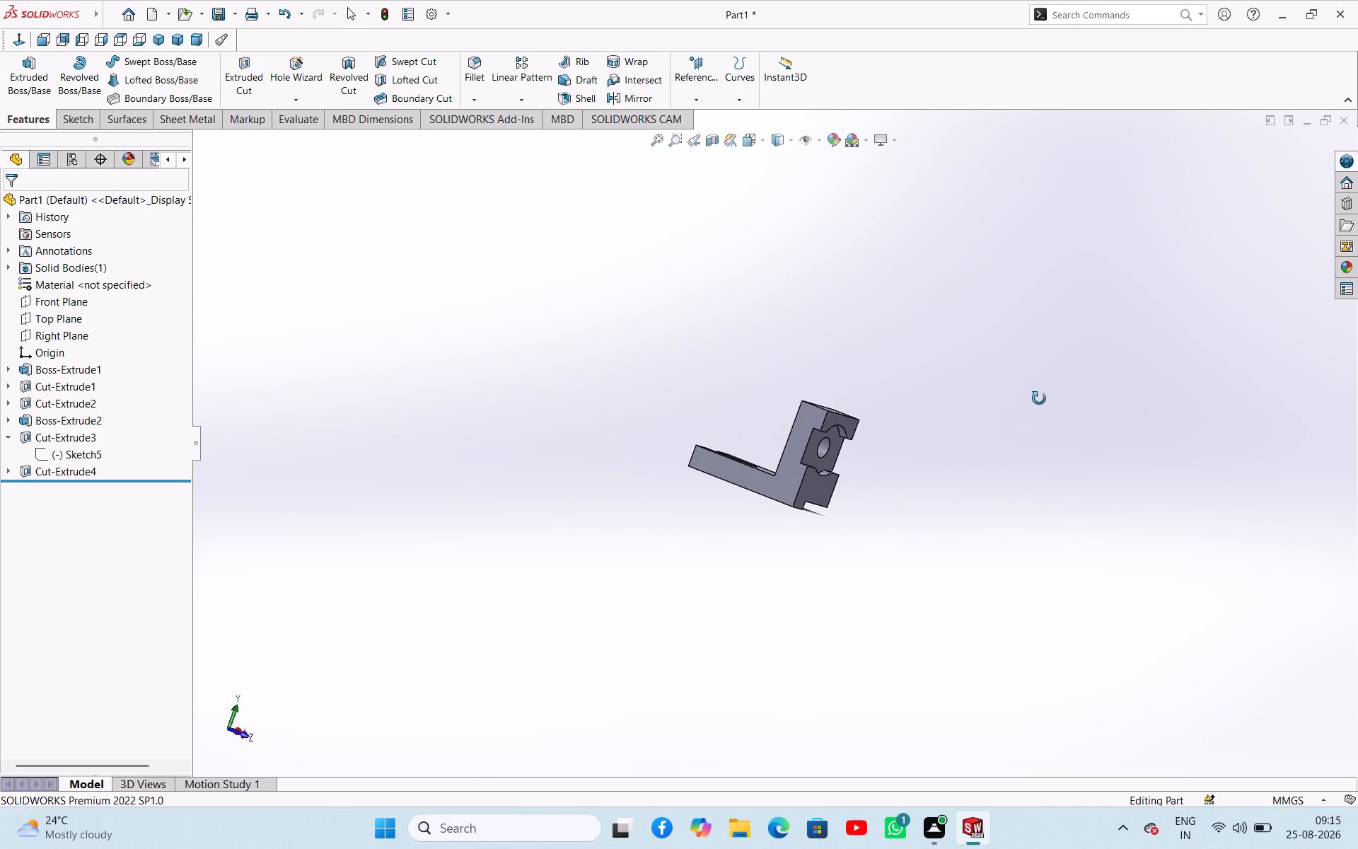
{"action": "middle_click_drag", "start_coordinate": [1039, 398], "coordinate": [1040, 398]}
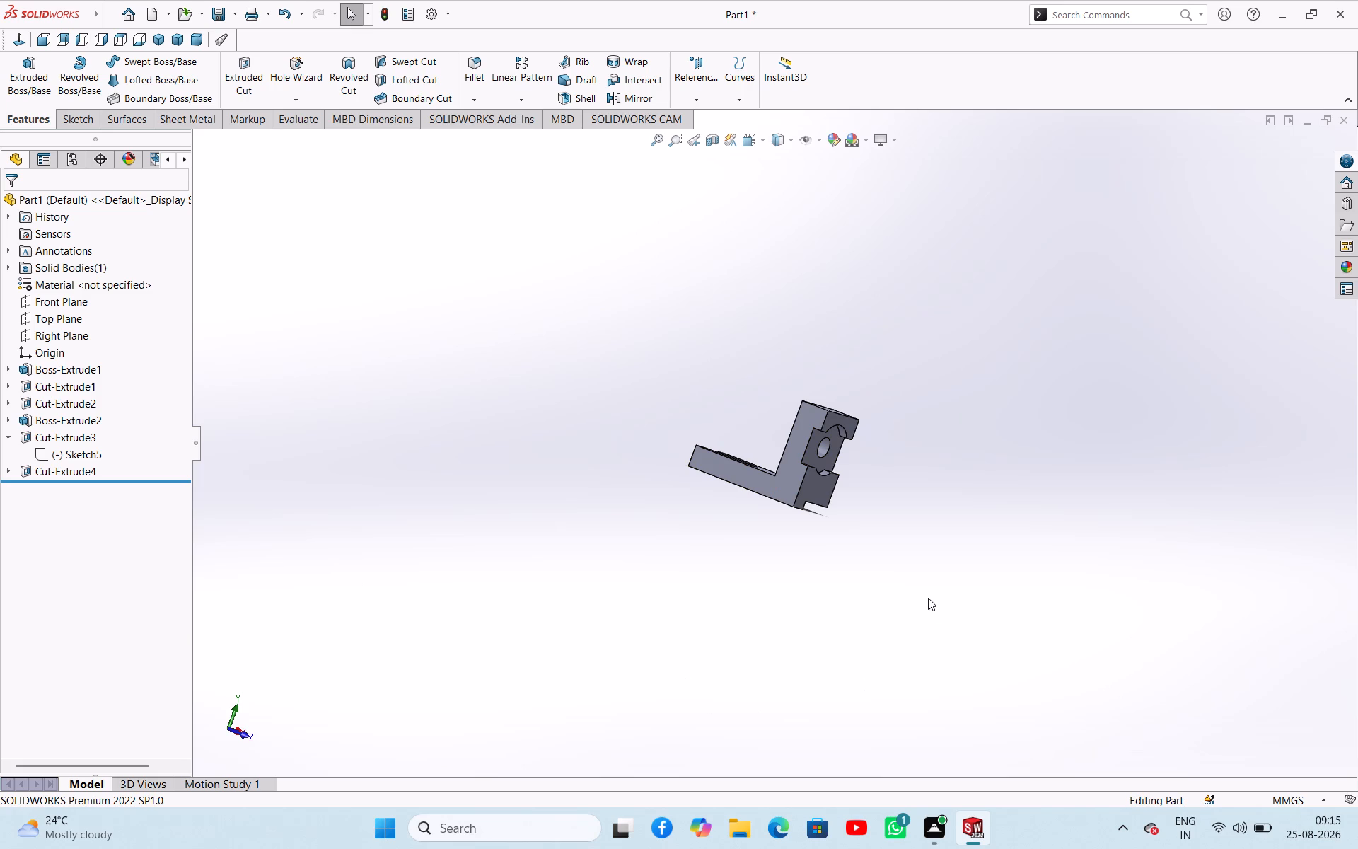
Examine the upright block's through hole and the flat and curved faces of its front recess.
{"action": "scroll", "coordinate": [822, 570], "scroll_direction": "up", "scroll_amount": 3}
{"action": "scroll", "coordinate": [736, 408], "scroll_direction": "down", "scroll_amount": 4}
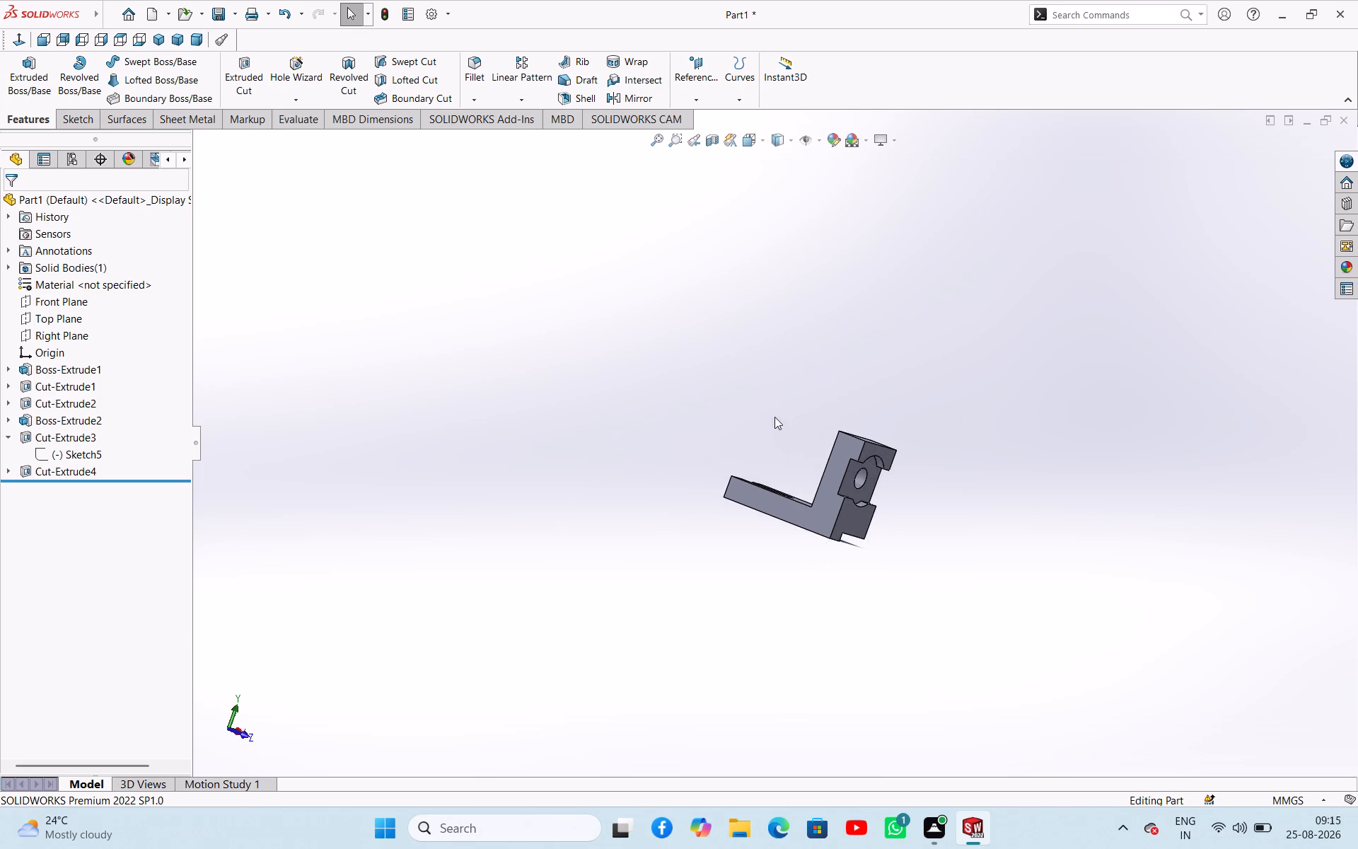
{"action": "scroll", "coordinate": [774, 417], "scroll_direction": "down", "scroll_amount": 4}
{"action": "left_click", "coordinate": [854, 509]}
{"action": "left_click", "coordinate": [1040, 640]}
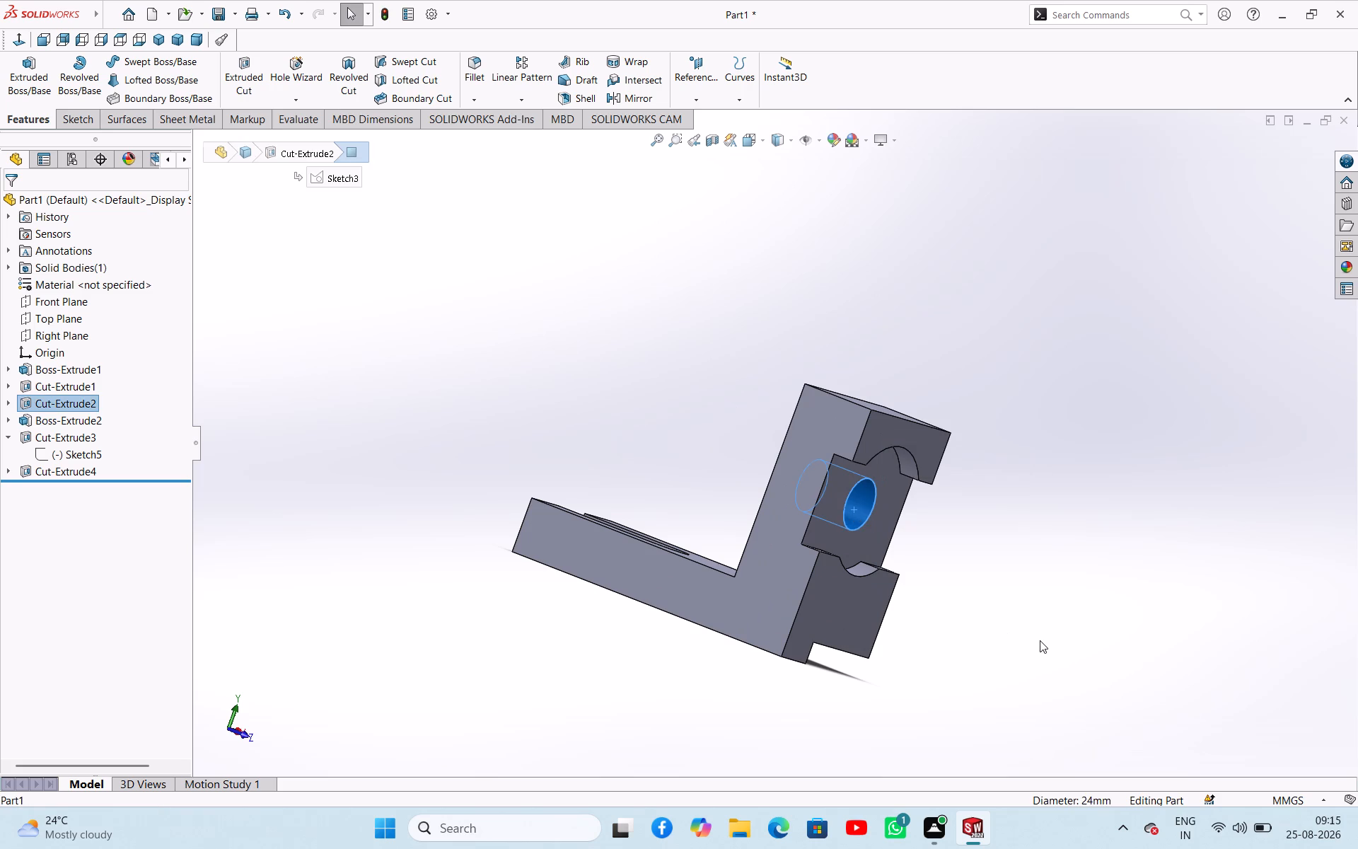
{"action": "left_click", "coordinate": [862, 570]}
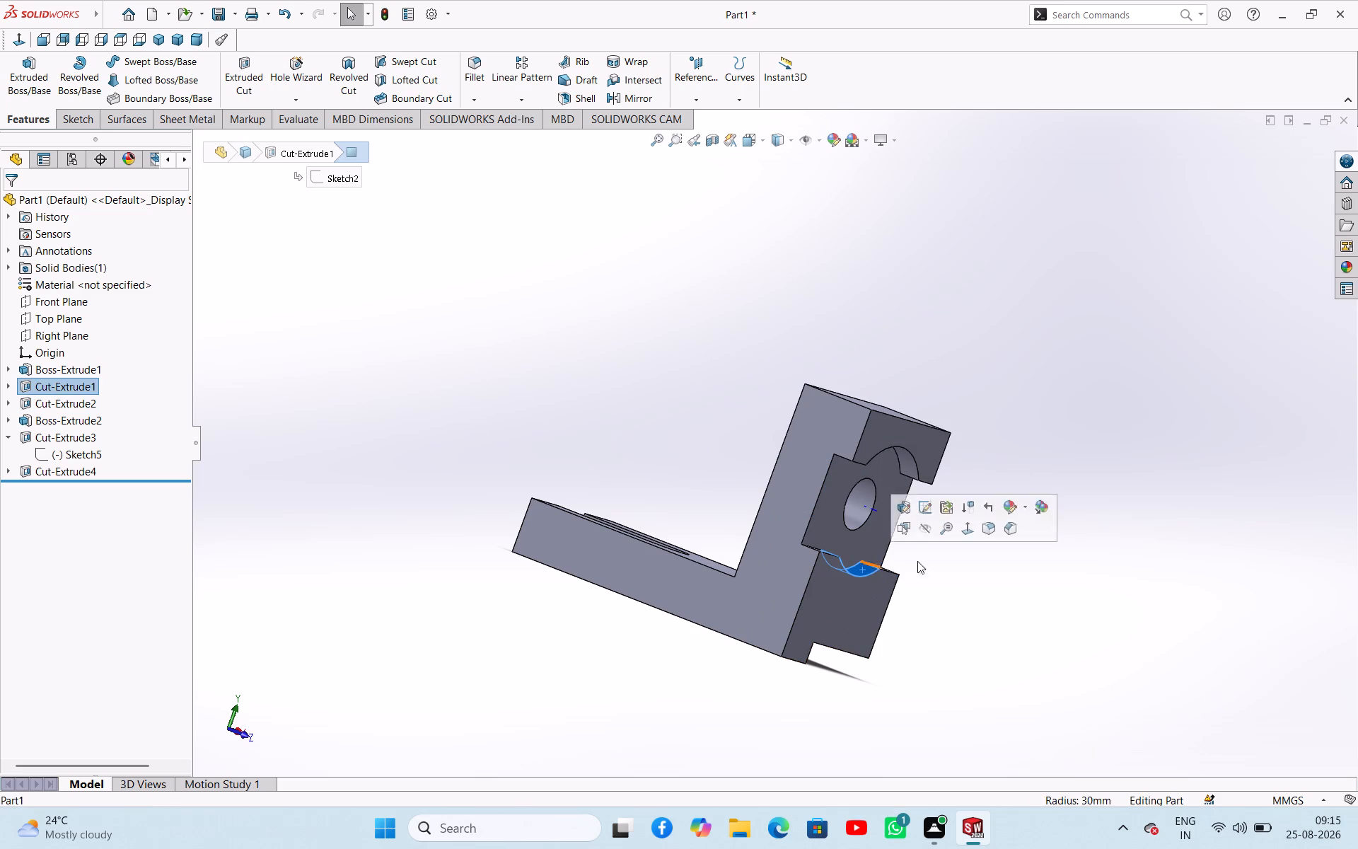
{"action": "left_click", "coordinate": [1149, 643]}
{"action": "left_click", "coordinate": [866, 618]}
{"action": "middle_click_drag", "start_coordinate": [1033, 710], "coordinate": [900, 766]}
{"action": "left_click", "coordinate": [771, 593]}
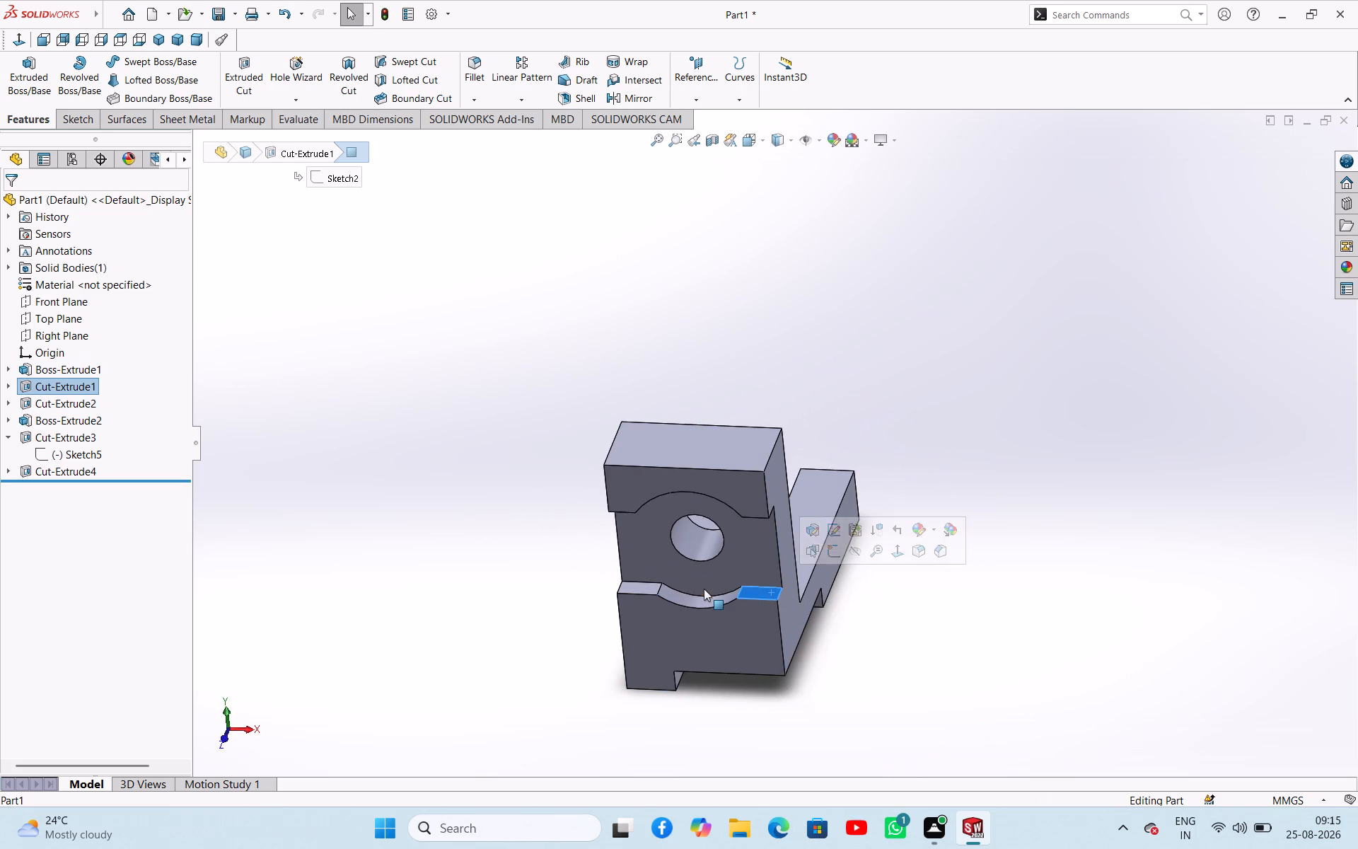
{"action": "left_click", "coordinate": [690, 596]}
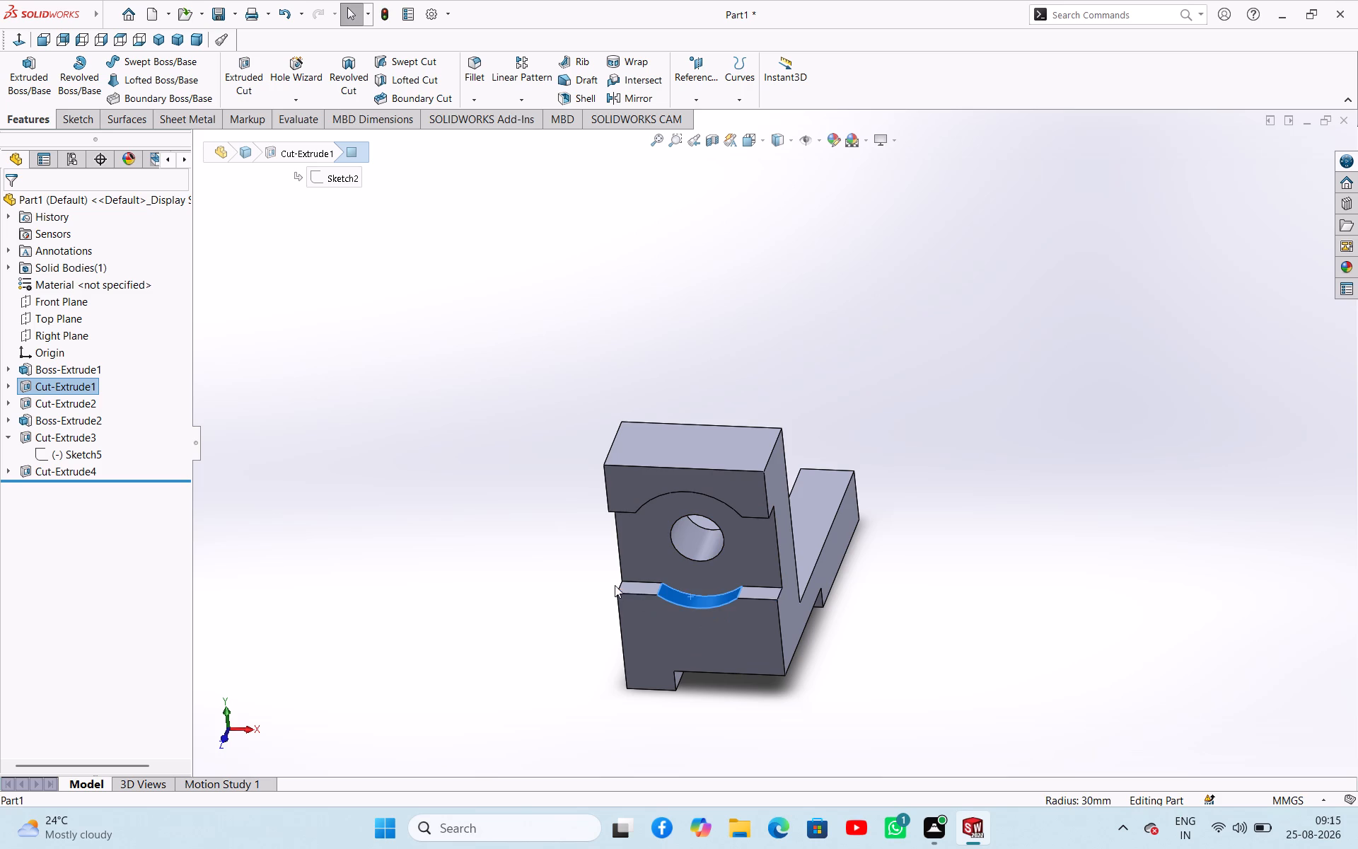
{"action": "left_click", "coordinate": [628, 584]}
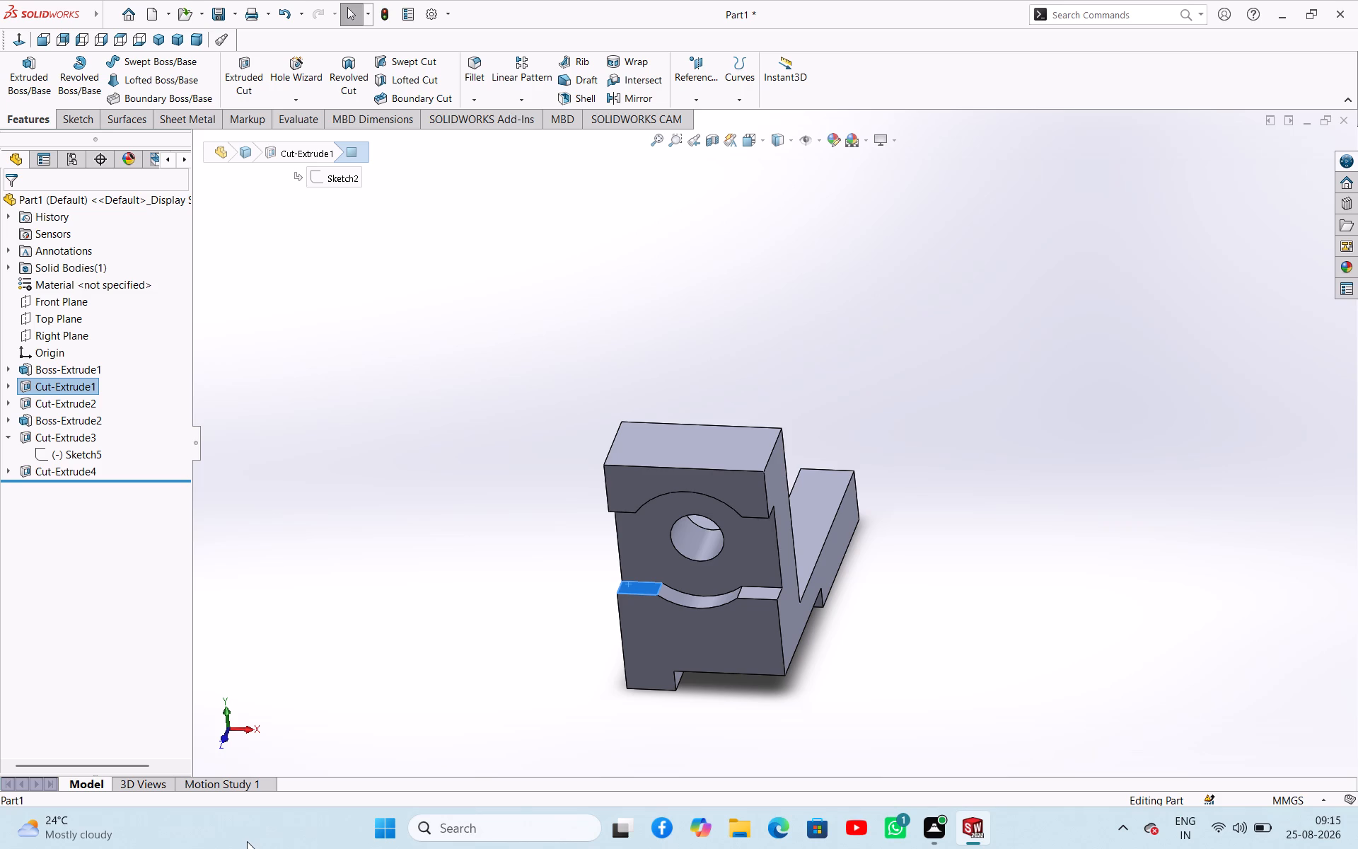
{"action": "scroll", "coordinate": [236, 840], "scroll_direction": "up", "scroll_amount": 2}
{"action": "scroll", "coordinate": [975, 635], "scroll_direction": "up", "scroll_amount": 1}
{"action": "scroll", "coordinate": [745, 599], "scroll_direction": "down", "scroll_amount": 1}
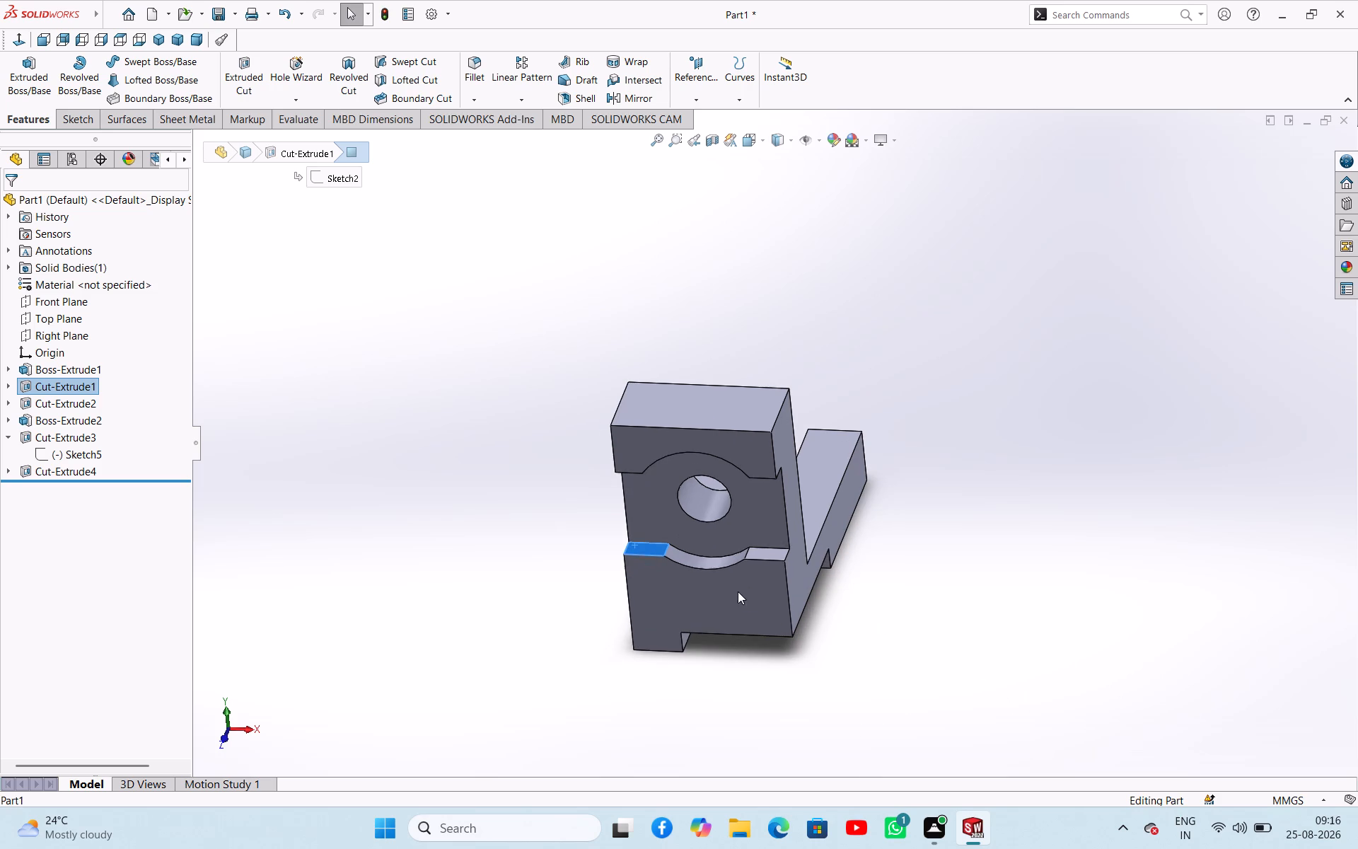
{"action": "left_click", "coordinate": [715, 563]}
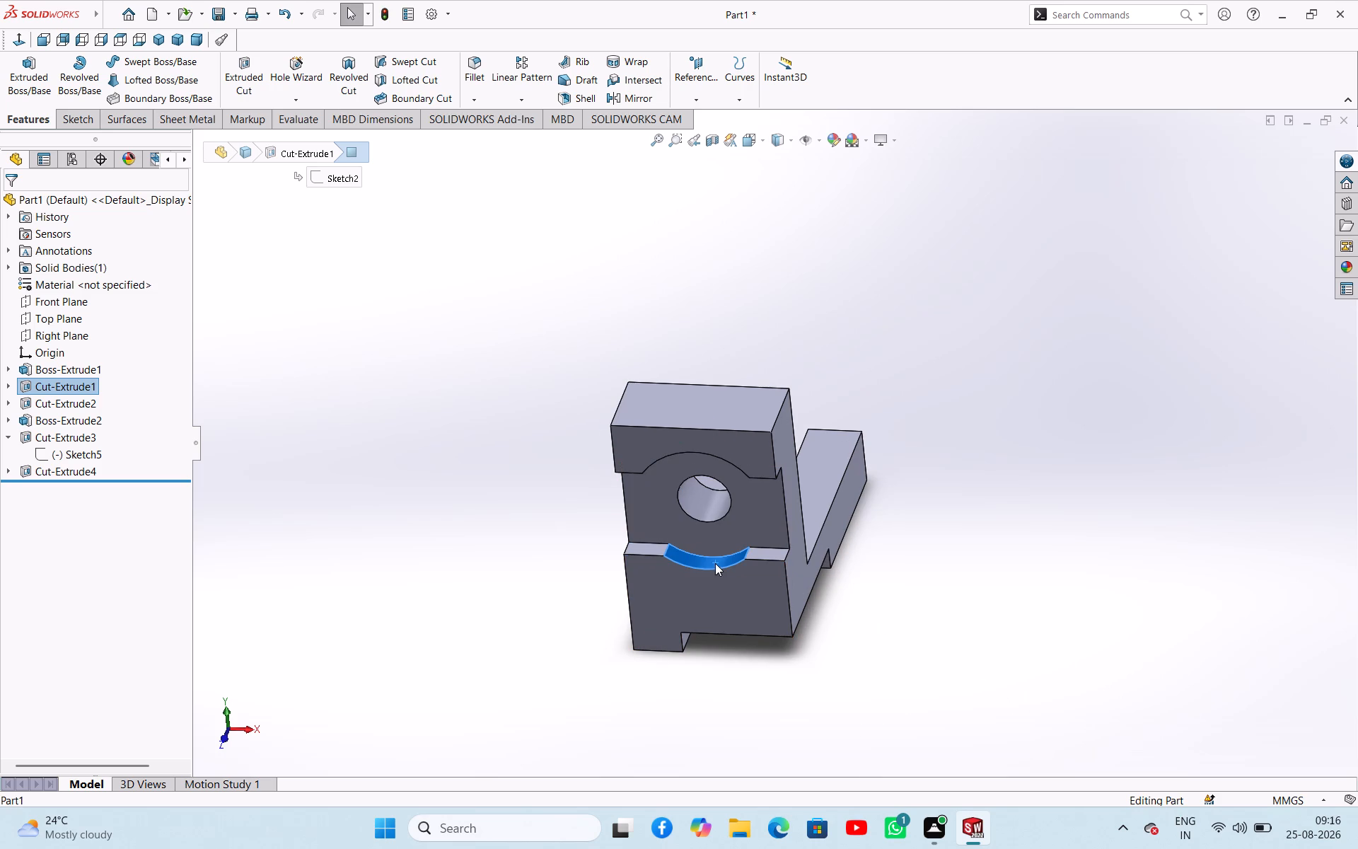
{"action": "left_click", "coordinate": [708, 534]}
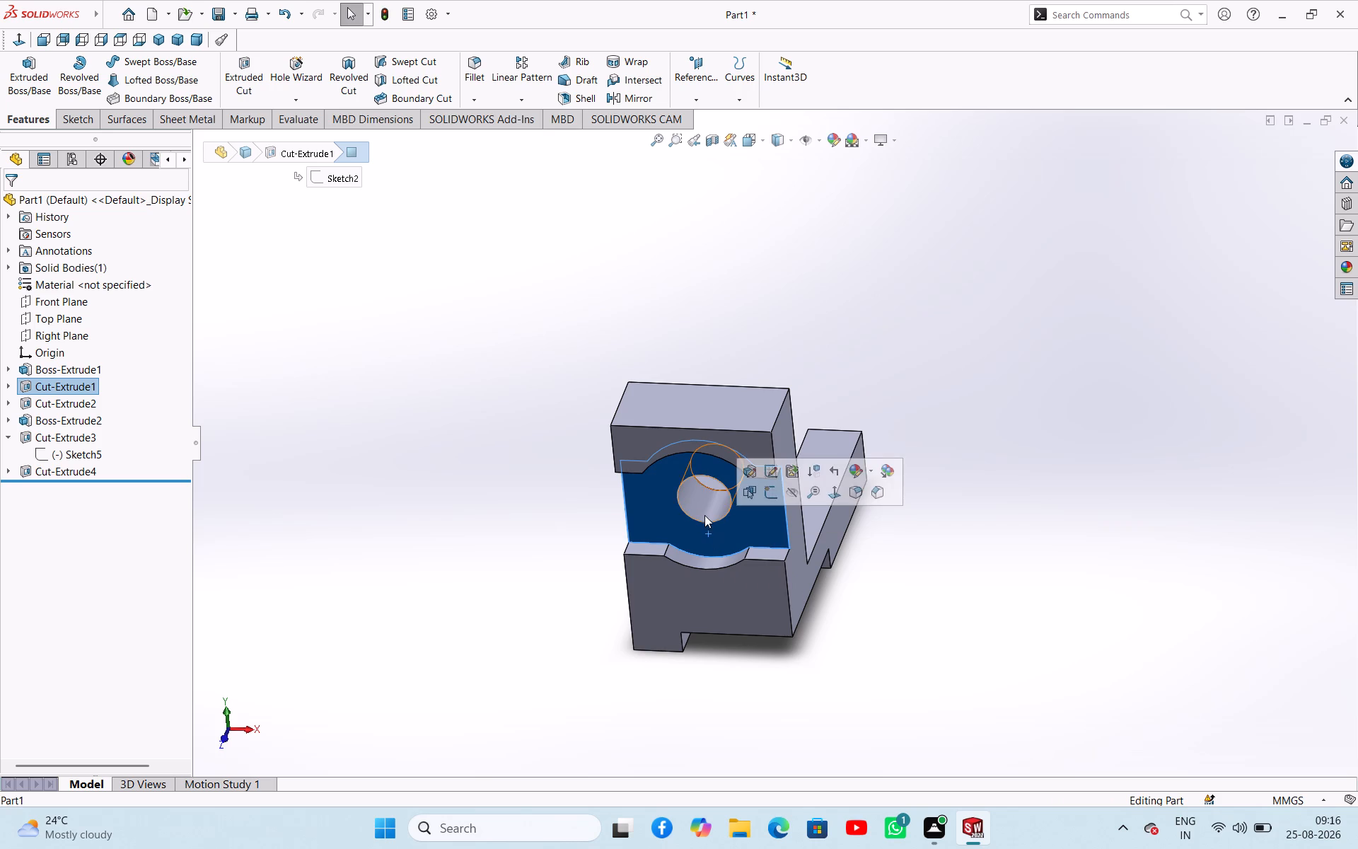
{"action": "left_click", "coordinate": [704, 511]}
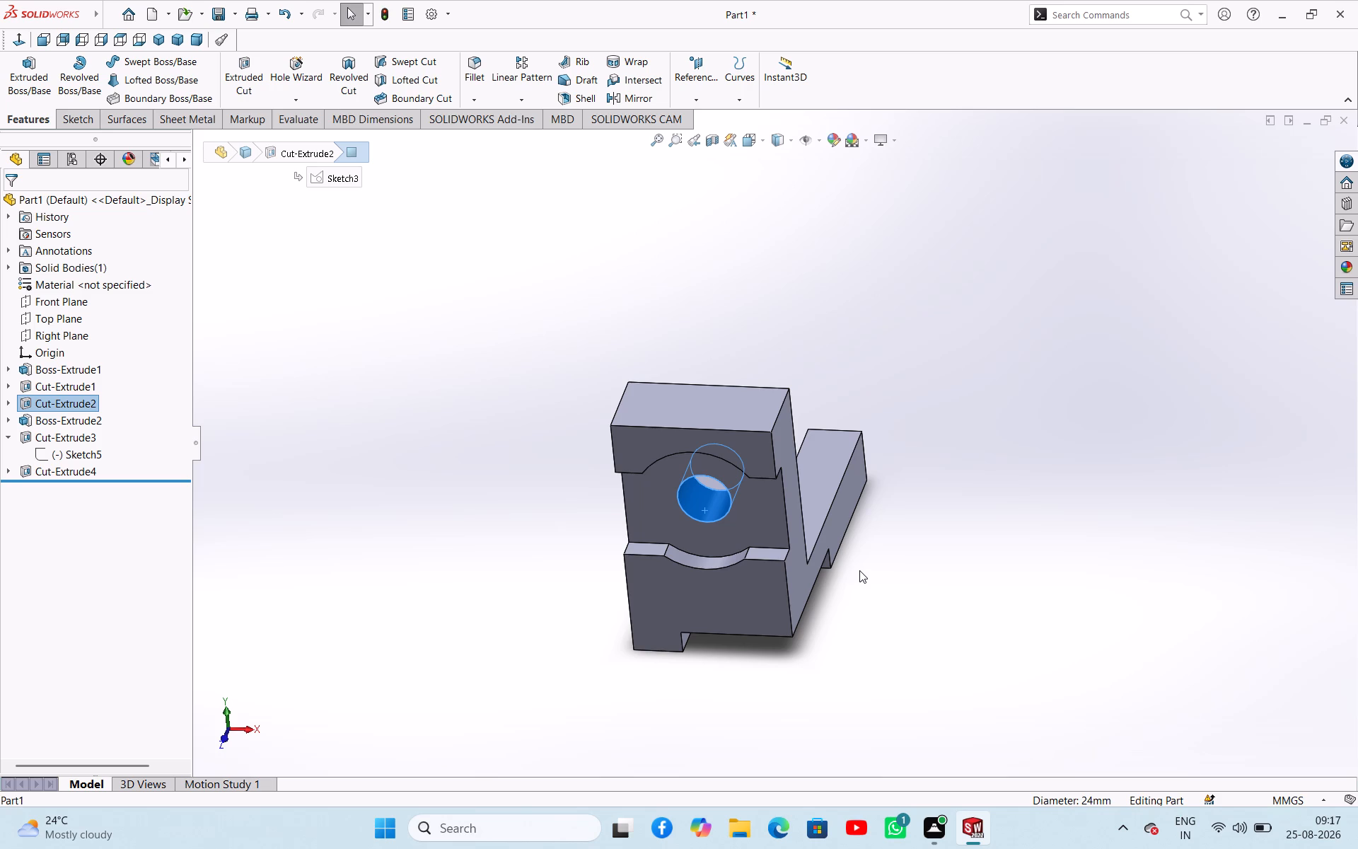
Examine the whole part from the side, rear, underside and front, checking the base slot and underside cut.
{"action": "scroll", "coordinate": [784, 591], "scroll_direction": "up", "scroll_amount": 2}
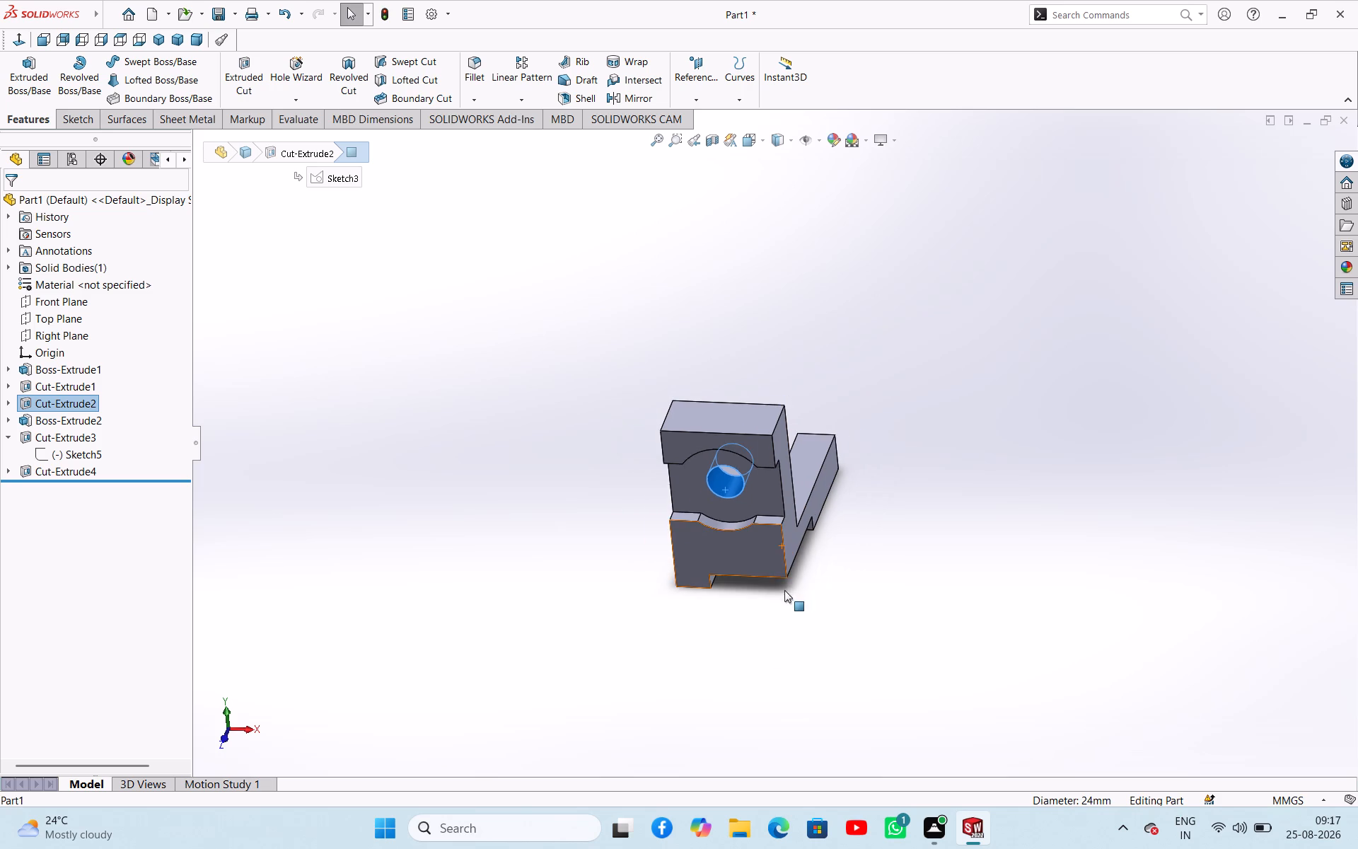
{"action": "scroll", "coordinate": [761, 557], "scroll_direction": "down", "scroll_amount": 3}
{"action": "middle_click_drag", "start_coordinate": [755, 527], "coordinate": [588, 572]}
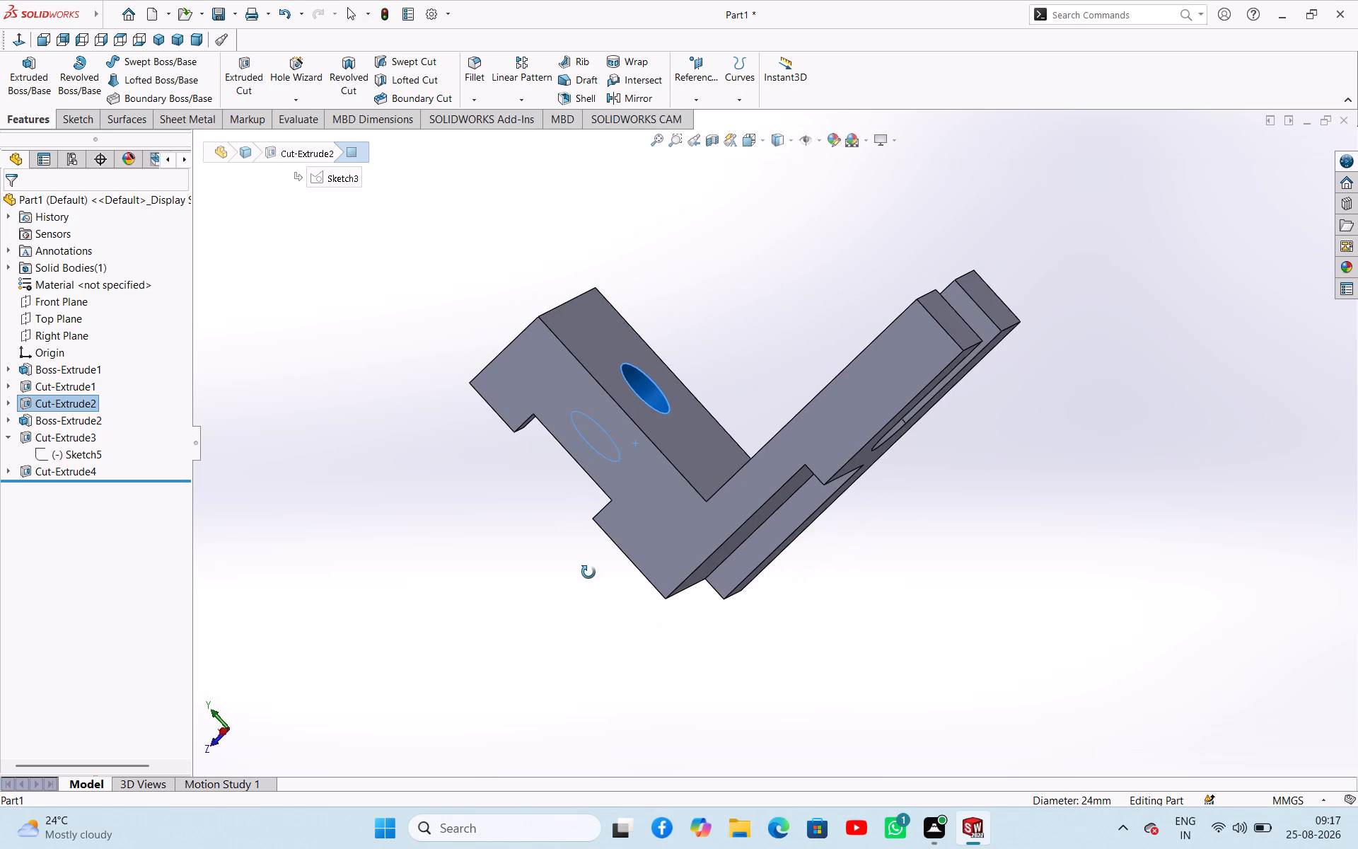
{"action": "middle_click_drag", "start_coordinate": [588, 572], "coordinate": [588, 572]}
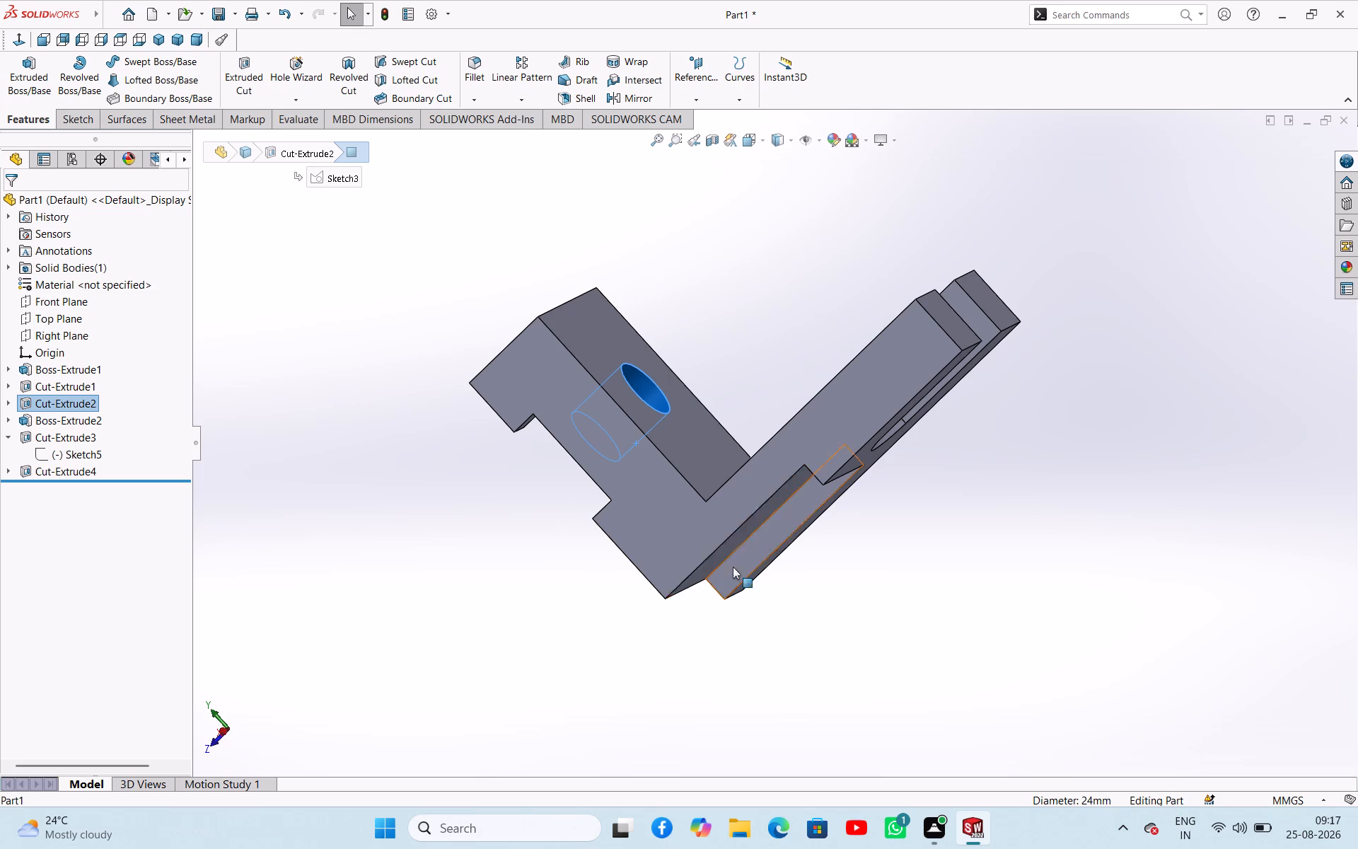
{"action": "scroll", "coordinate": [673, 552], "scroll_direction": "up", "scroll_amount": 3}
{"action": "left_click", "coordinate": [773, 417]}
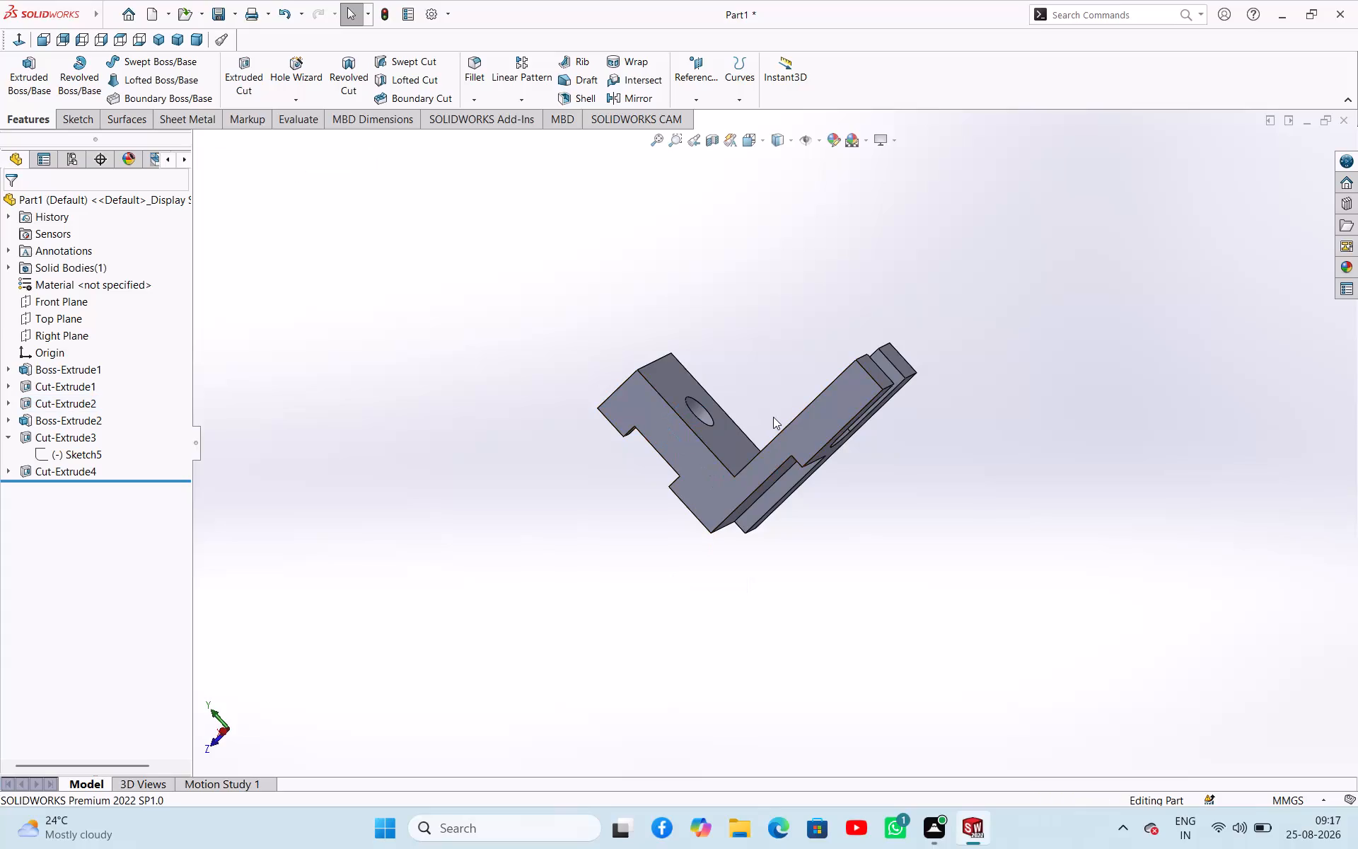
{"action": "middle_click_drag", "start_coordinate": [773, 417], "coordinate": [600, 558]}
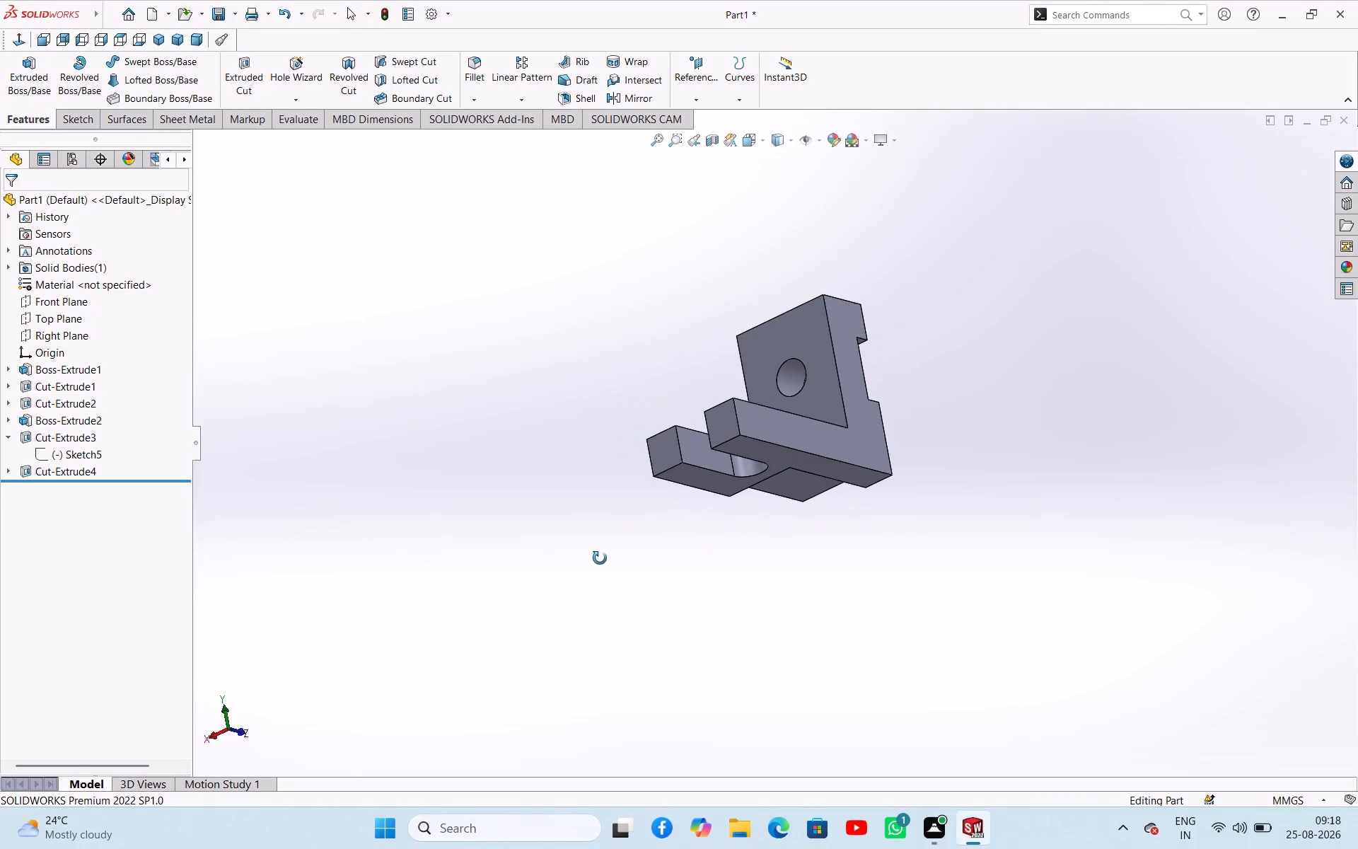
{"action": "middle_click_drag", "start_coordinate": [600, 558], "coordinate": [592, 559]}
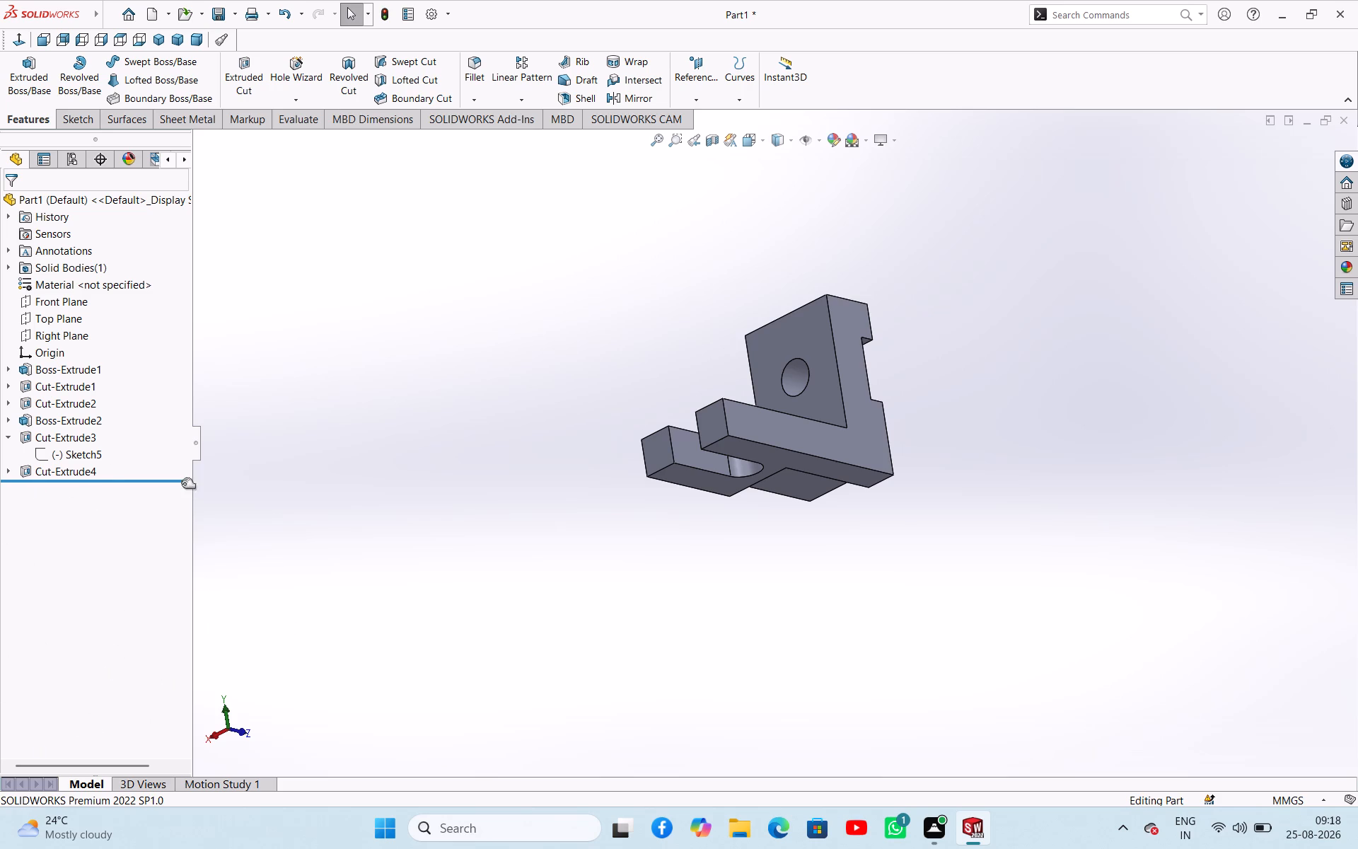
{"action": "scroll", "coordinate": [531, 458], "scroll_direction": "up", "scroll_amount": 3}
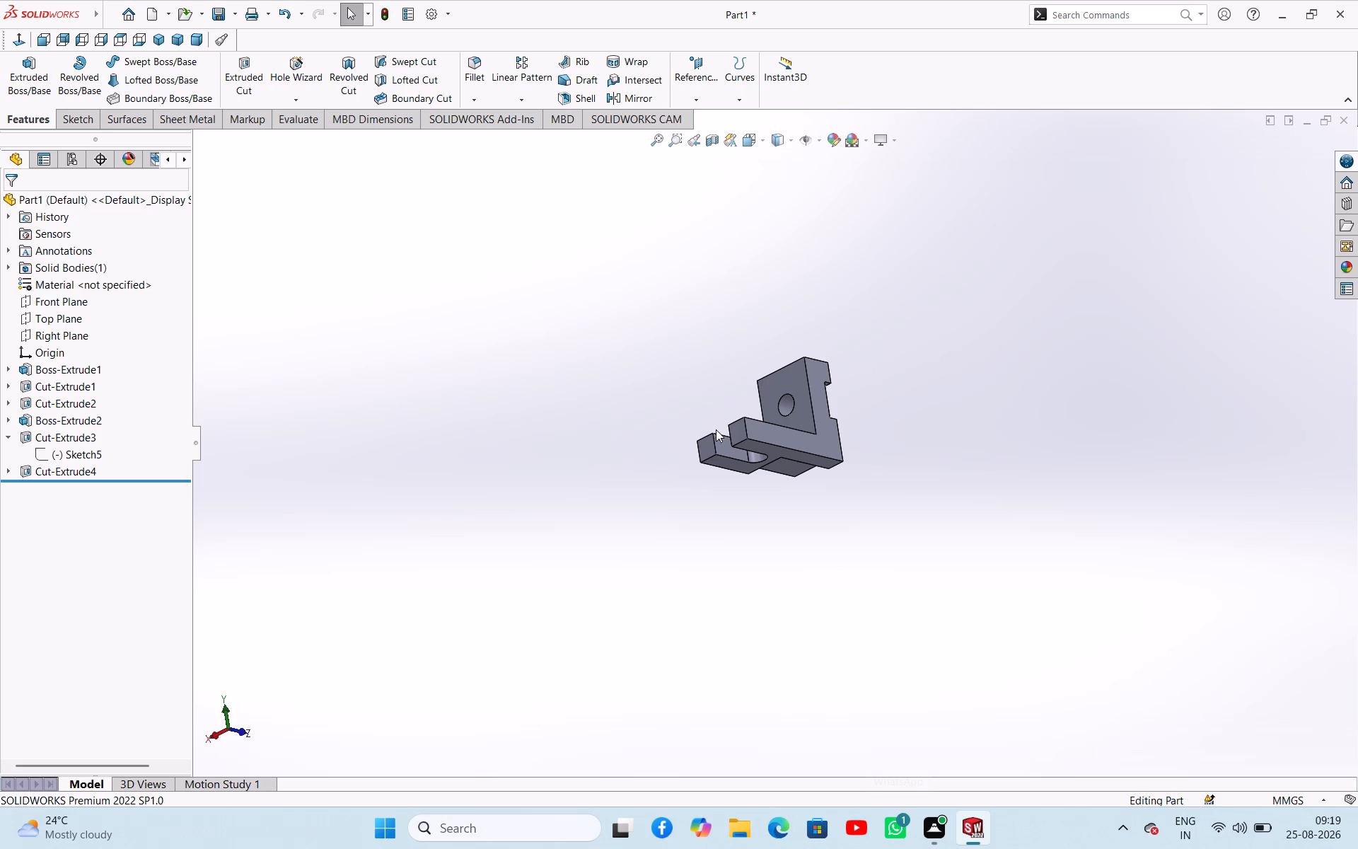
{"action": "scroll", "coordinate": [726, 415], "scroll_direction": "up", "scroll_amount": 2}
{"action": "middle_click_drag", "start_coordinate": [729, 410], "coordinate": [520, 555]}
{"action": "scroll", "coordinate": [741, 398], "scroll_direction": "up", "scroll_amount": 1}
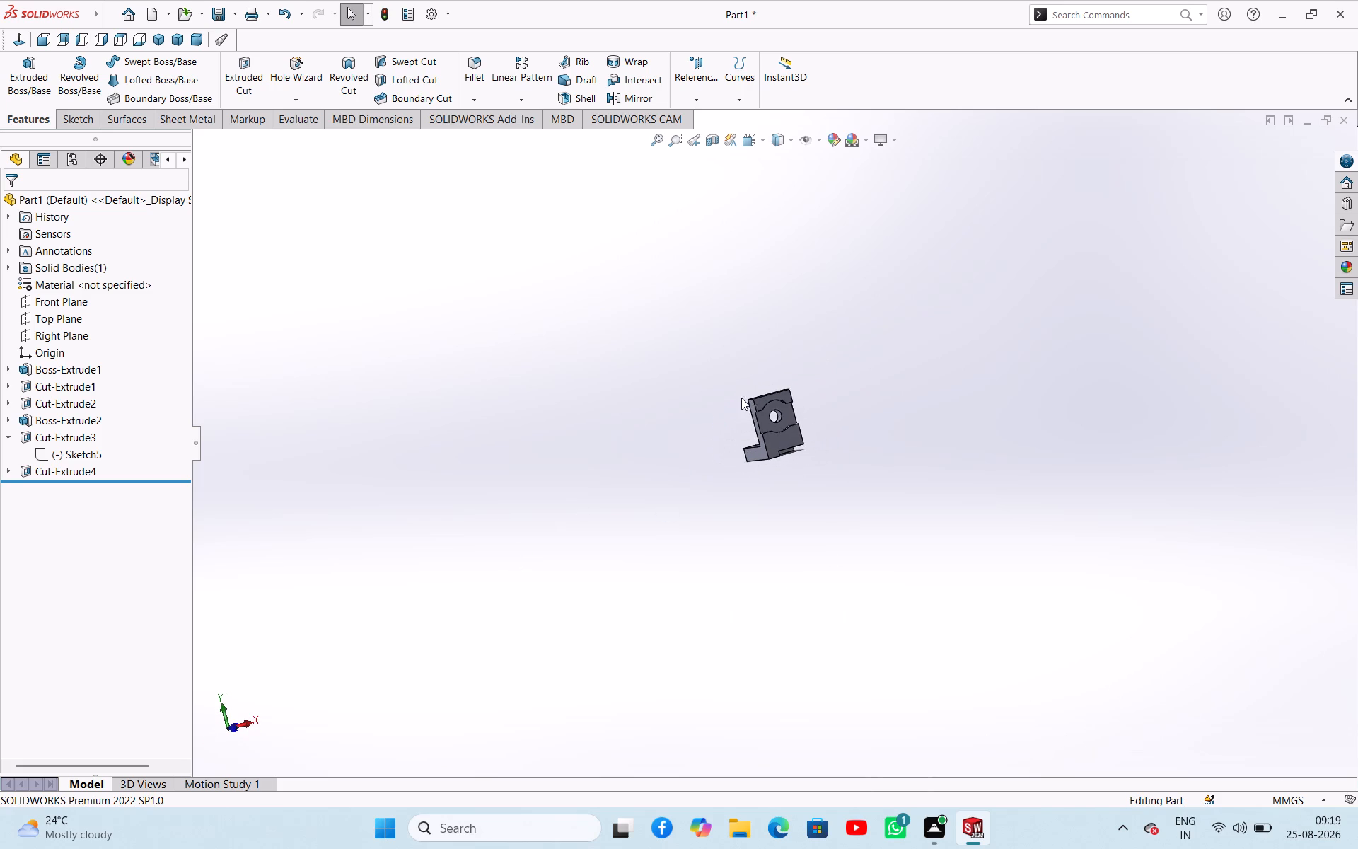
{"action": "scroll", "coordinate": [760, 393], "scroll_direction": "down", "scroll_amount": 9}
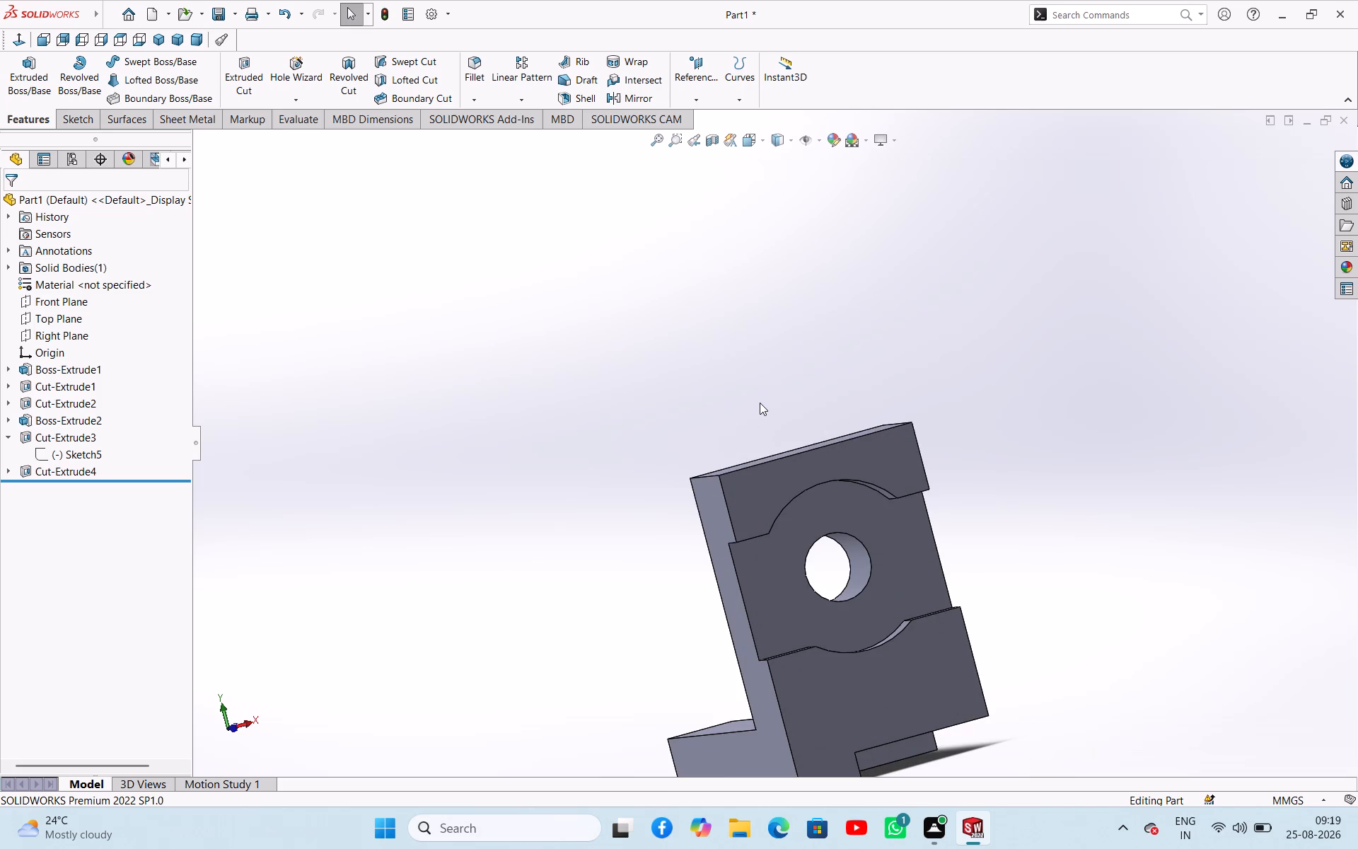
{"action": "scroll", "coordinate": [795, 551], "scroll_direction": "up", "scroll_amount": 3}
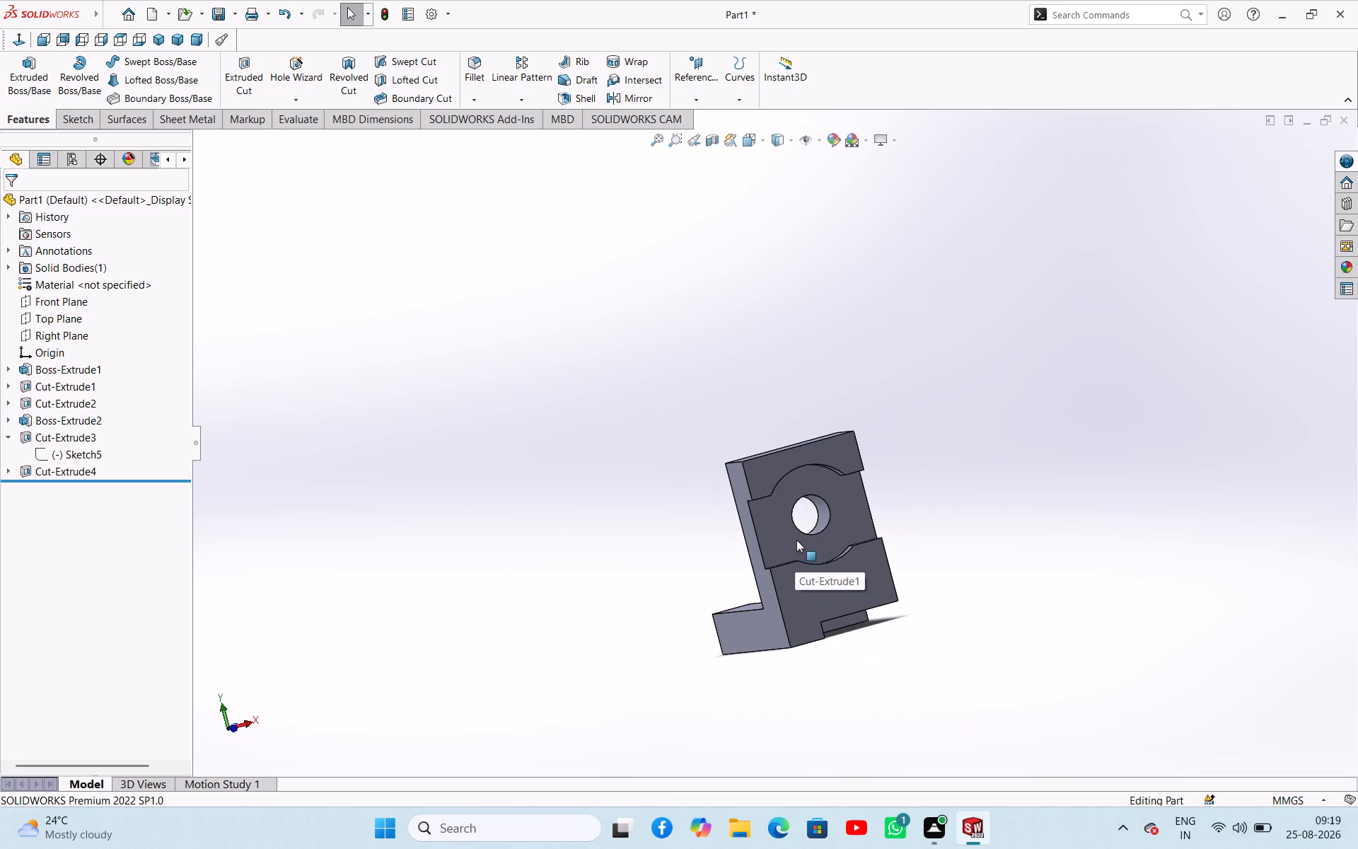
Examine the front recess floor and the through hole close up from several angles.
{"action": "middle_click_drag", "start_coordinate": [796, 540], "coordinate": [707, 622]}
{"action": "scroll", "coordinate": [716, 570], "scroll_direction": "down", "scroll_amount": 7}
{"action": "left_click", "coordinate": [728, 543]}
{"action": "left_click", "coordinate": [528, 493]}
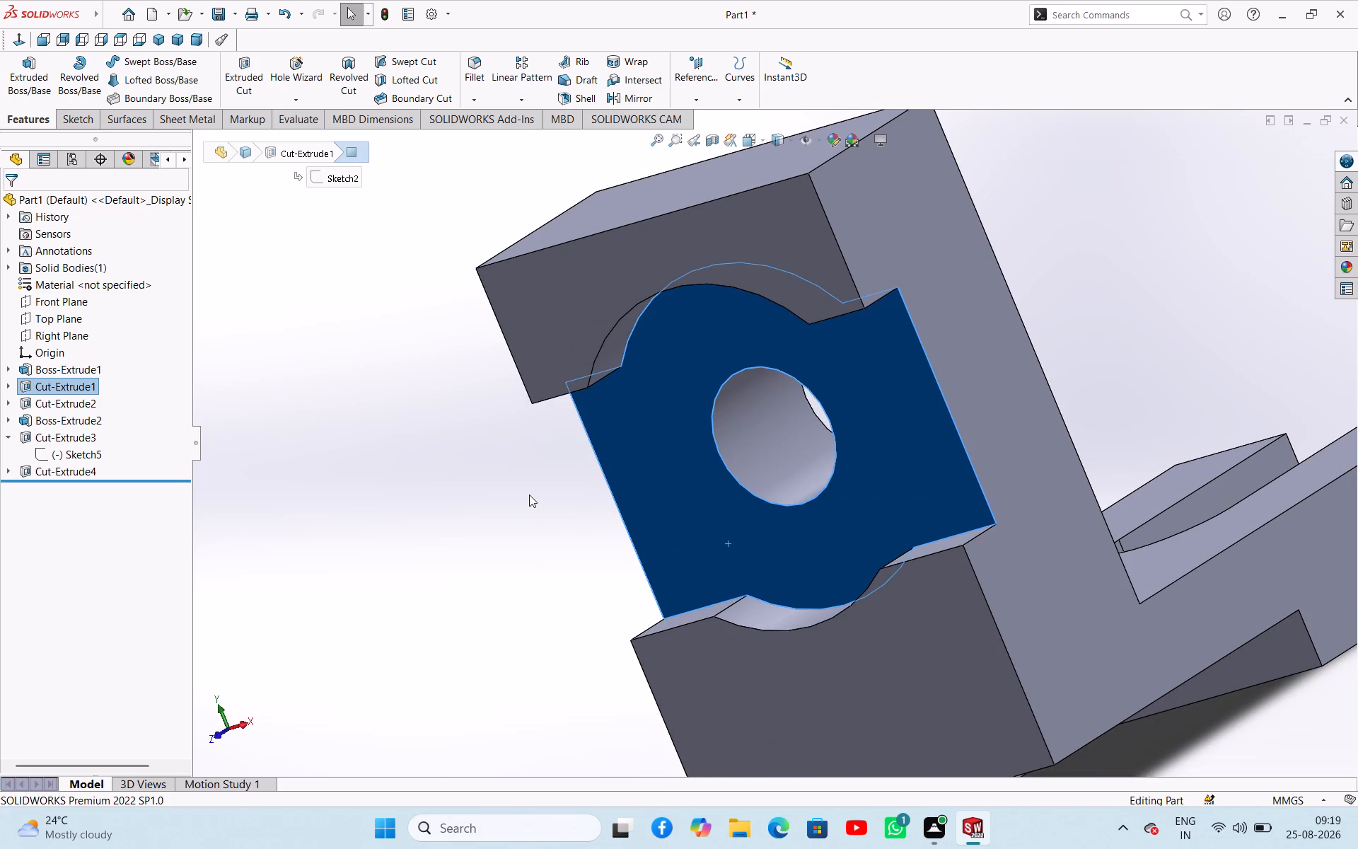
{"action": "left_click", "coordinate": [634, 434]}
{"action": "left_click", "coordinate": [610, 524]}
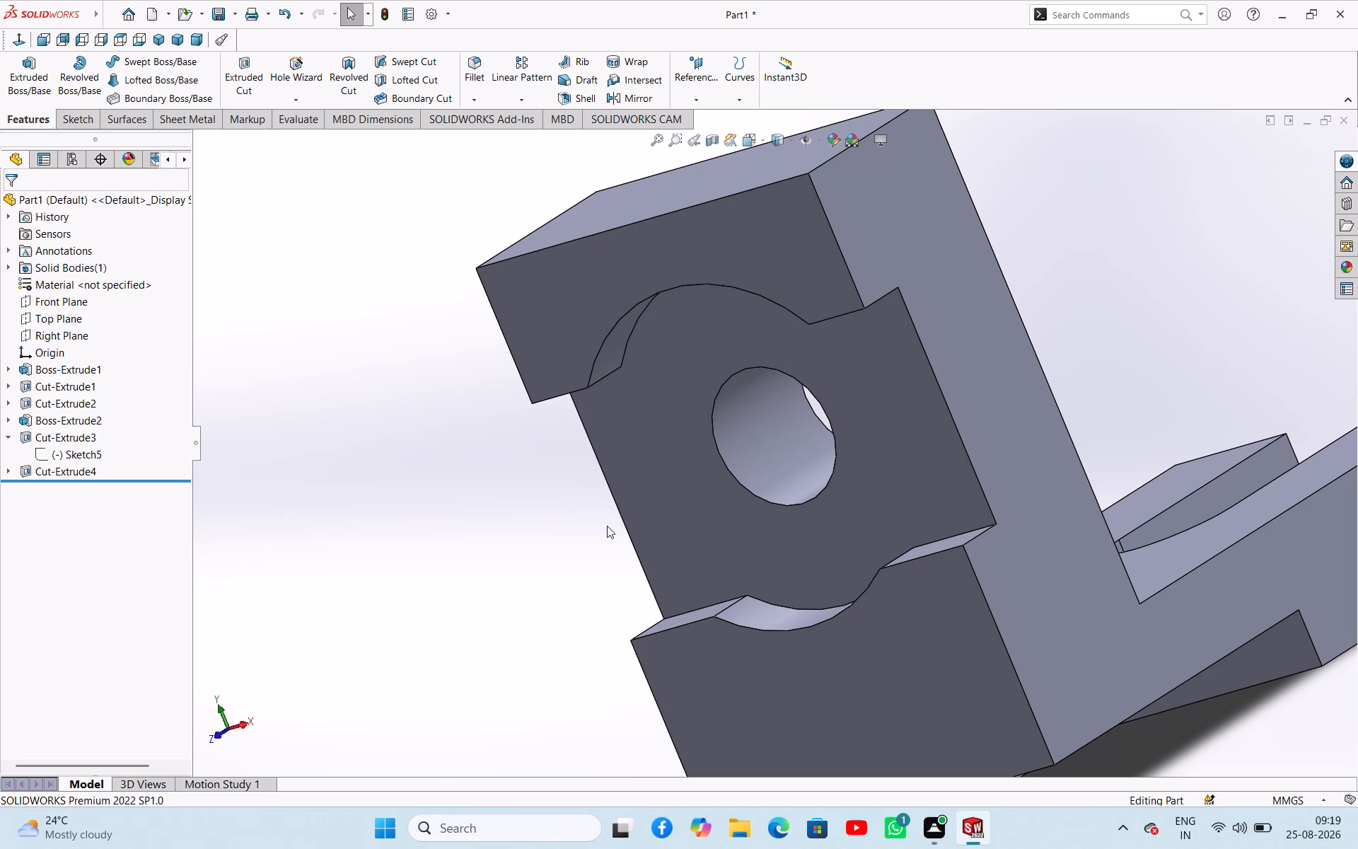
{"action": "left_click", "coordinate": [721, 440]}
{"action": "middle_click_drag", "start_coordinate": [658, 467], "coordinate": [796, 440]}
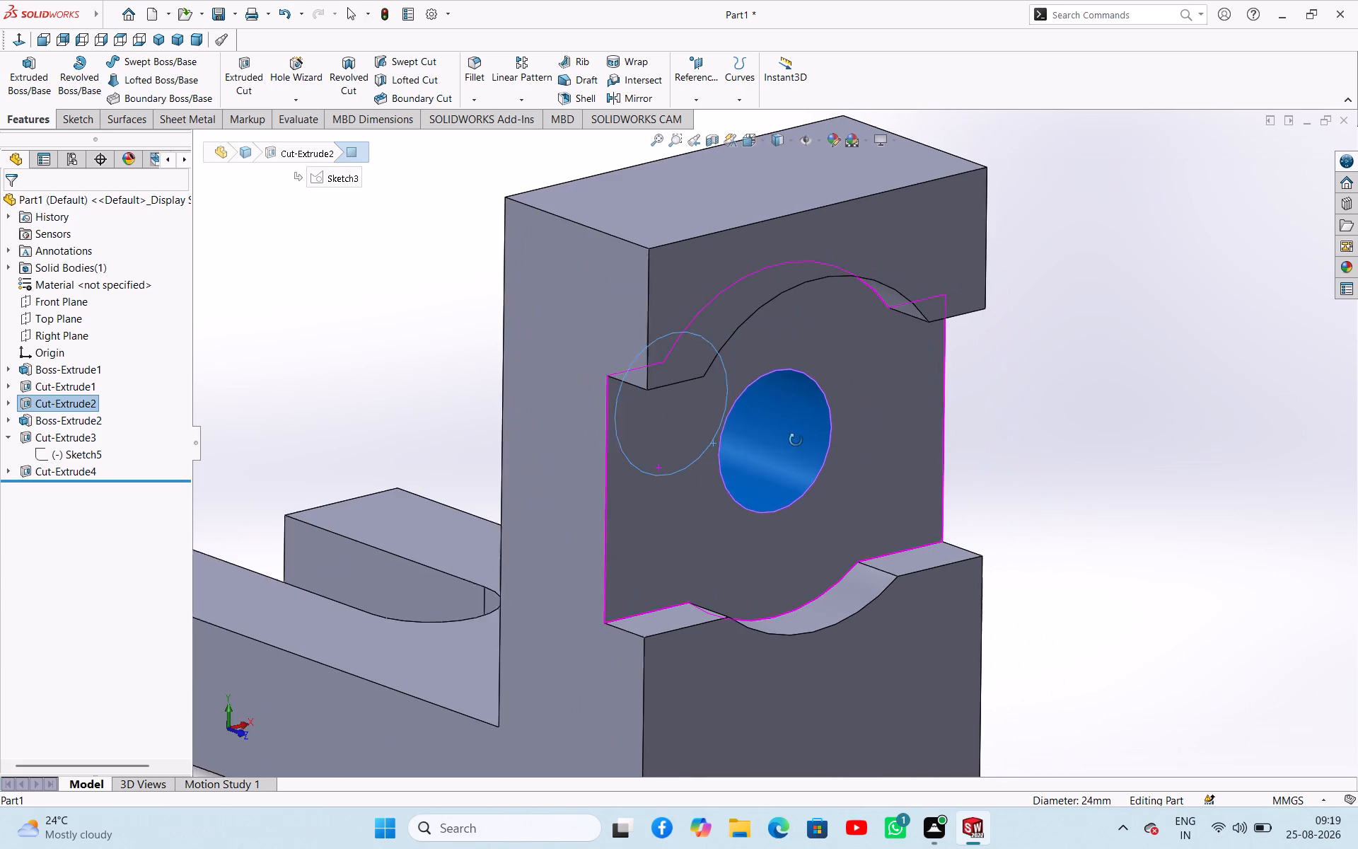
{"action": "middle_click_drag", "start_coordinate": [796, 440], "coordinate": [795, 442]}
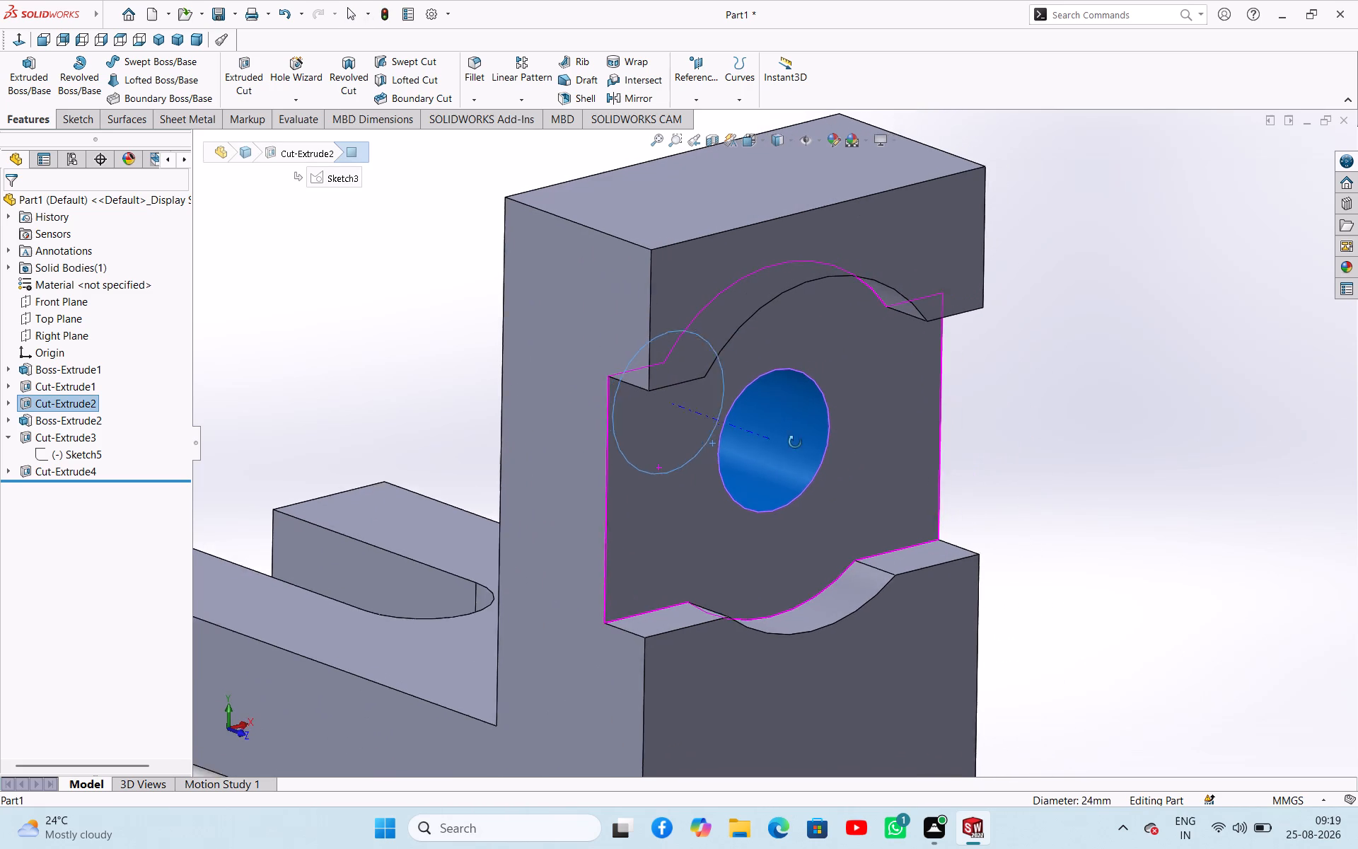
{"action": "middle_click_drag", "start_coordinate": [795, 442], "coordinate": [661, 461]}
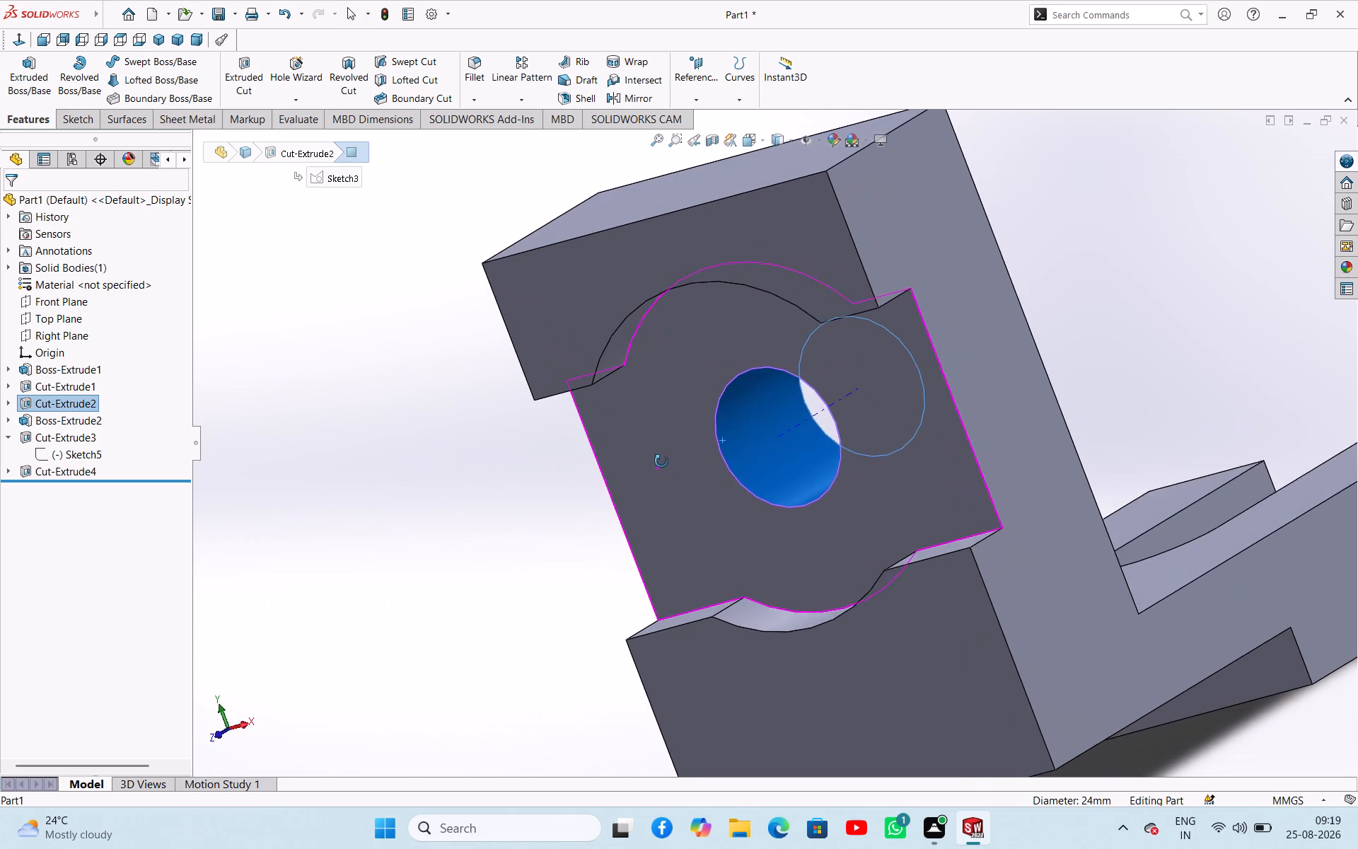
{"action": "middle_click_drag", "start_coordinate": [661, 461], "coordinate": [646, 471]}
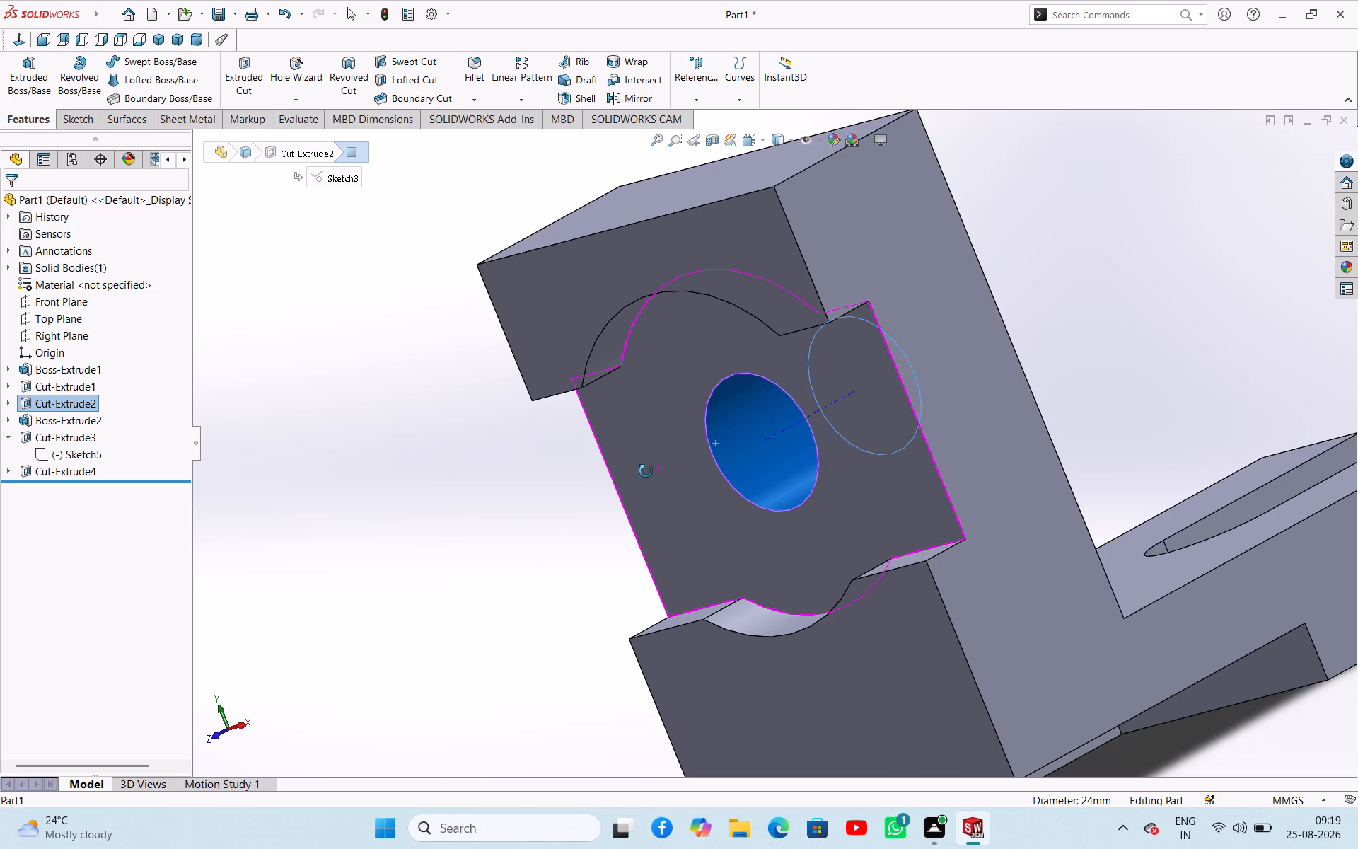
{"action": "middle_click_drag", "start_coordinate": [646, 471], "coordinate": [638, 476]}
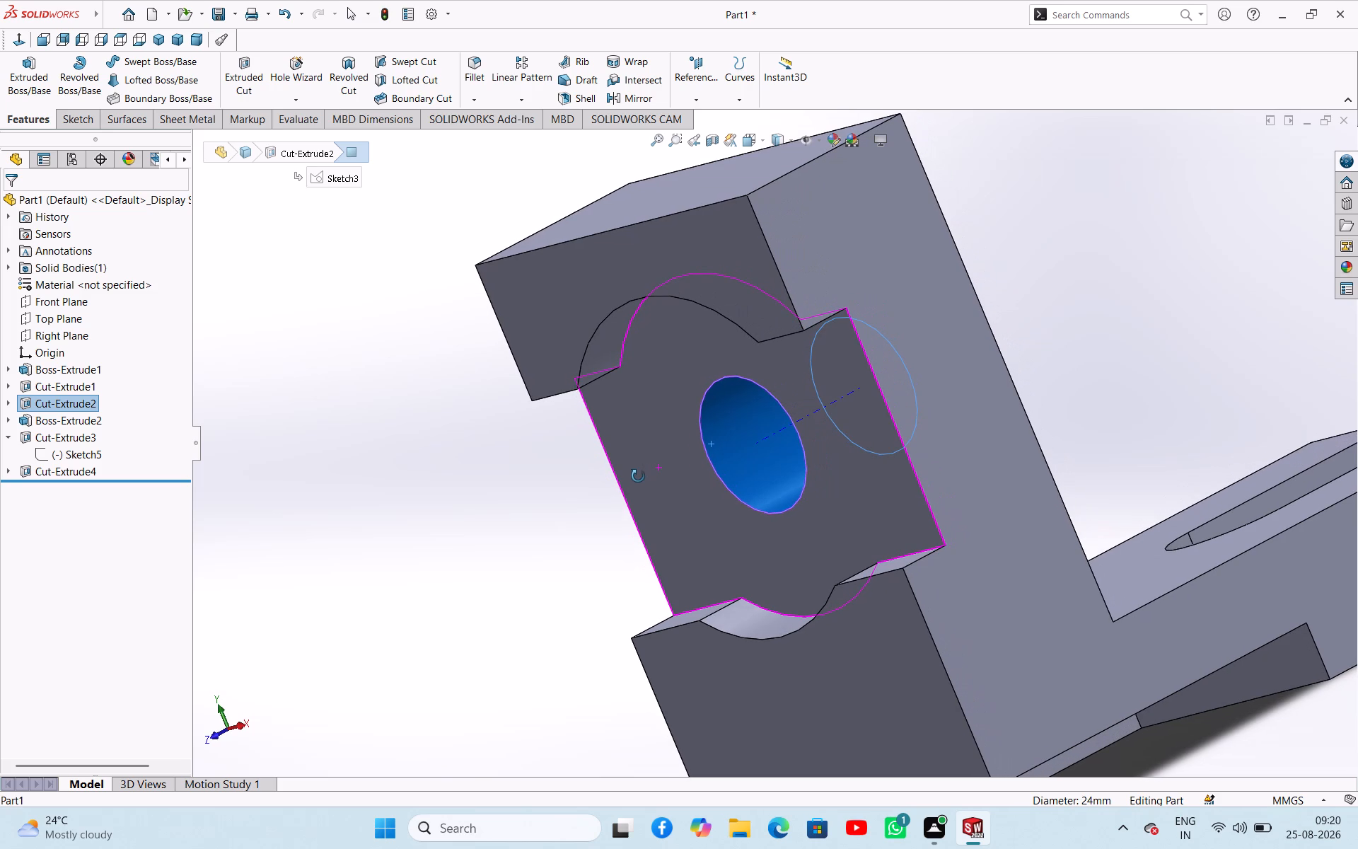
{"action": "middle_click_drag", "start_coordinate": [638, 476], "coordinate": [664, 503]}
{"action": "left_click", "coordinate": [465, 528]}
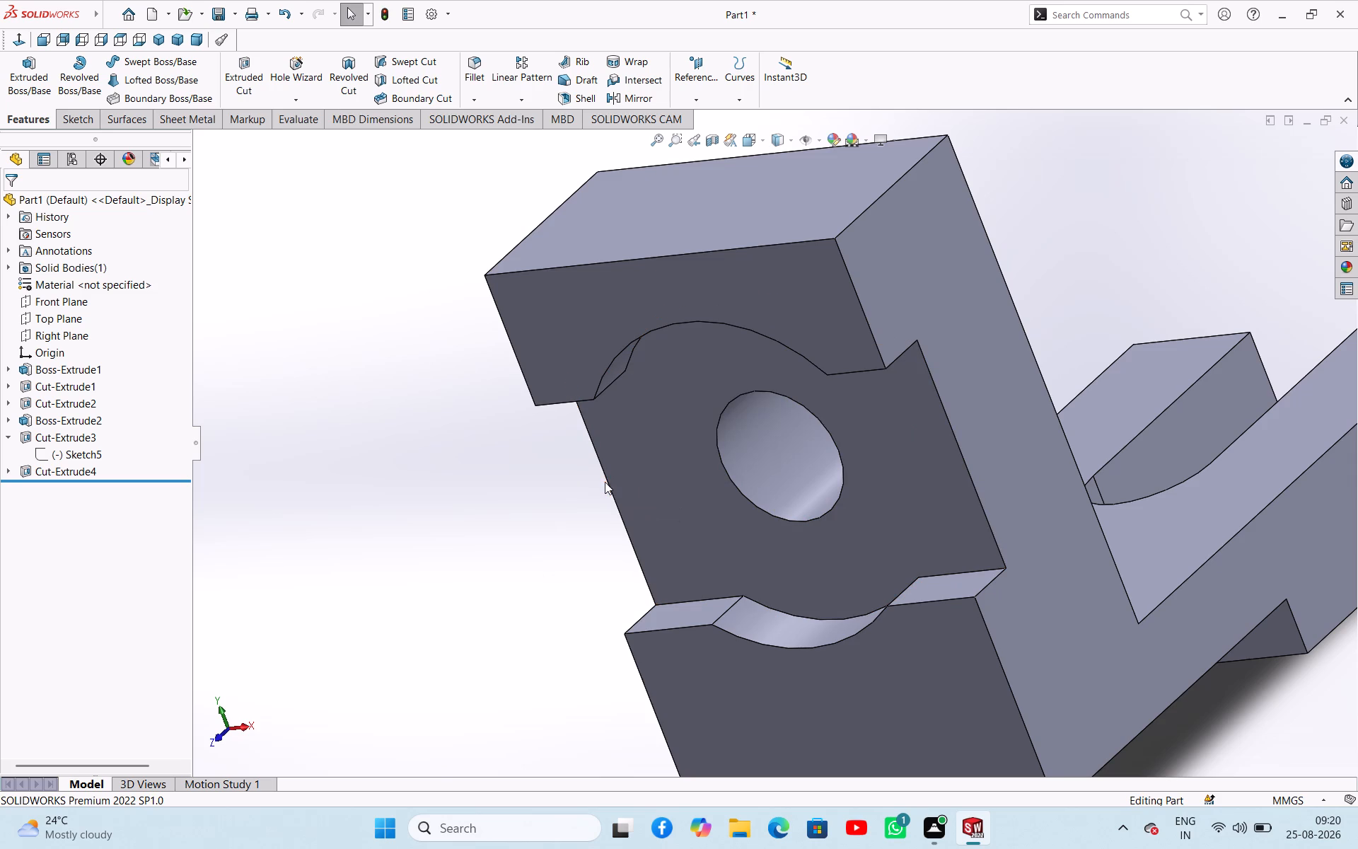
{"action": "scroll", "coordinate": [600, 446], "scroll_direction": "up", "scroll_amount": 3}
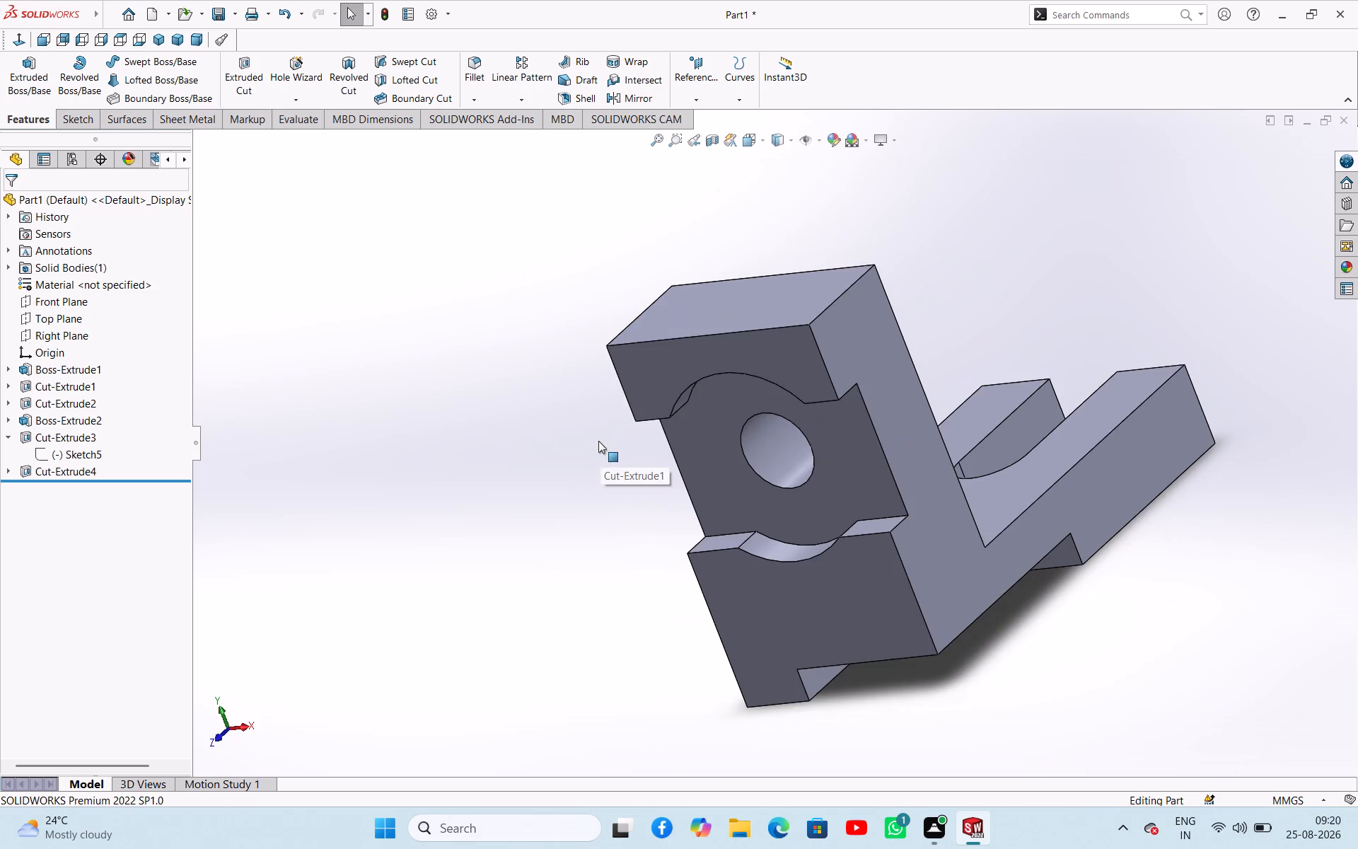
Examine the base slot's straight walls and rounded end from above, below and the open end.
{"action": "middle_click_drag", "start_coordinate": [598, 441], "coordinate": [799, 484]}
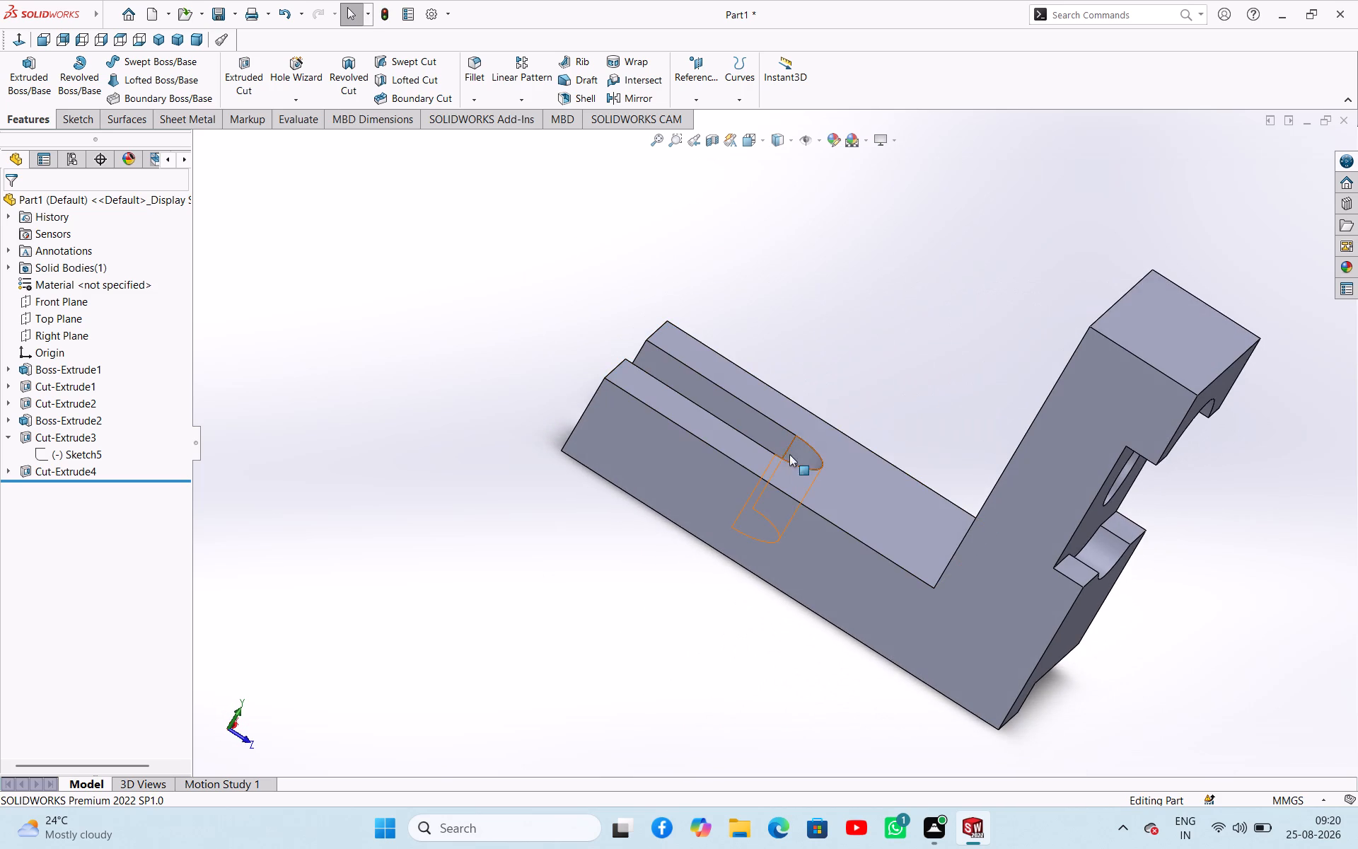
{"action": "left_click", "coordinate": [794, 448]}
{"action": "middle_click_drag", "start_coordinate": [862, 470], "coordinate": [864, 546]}
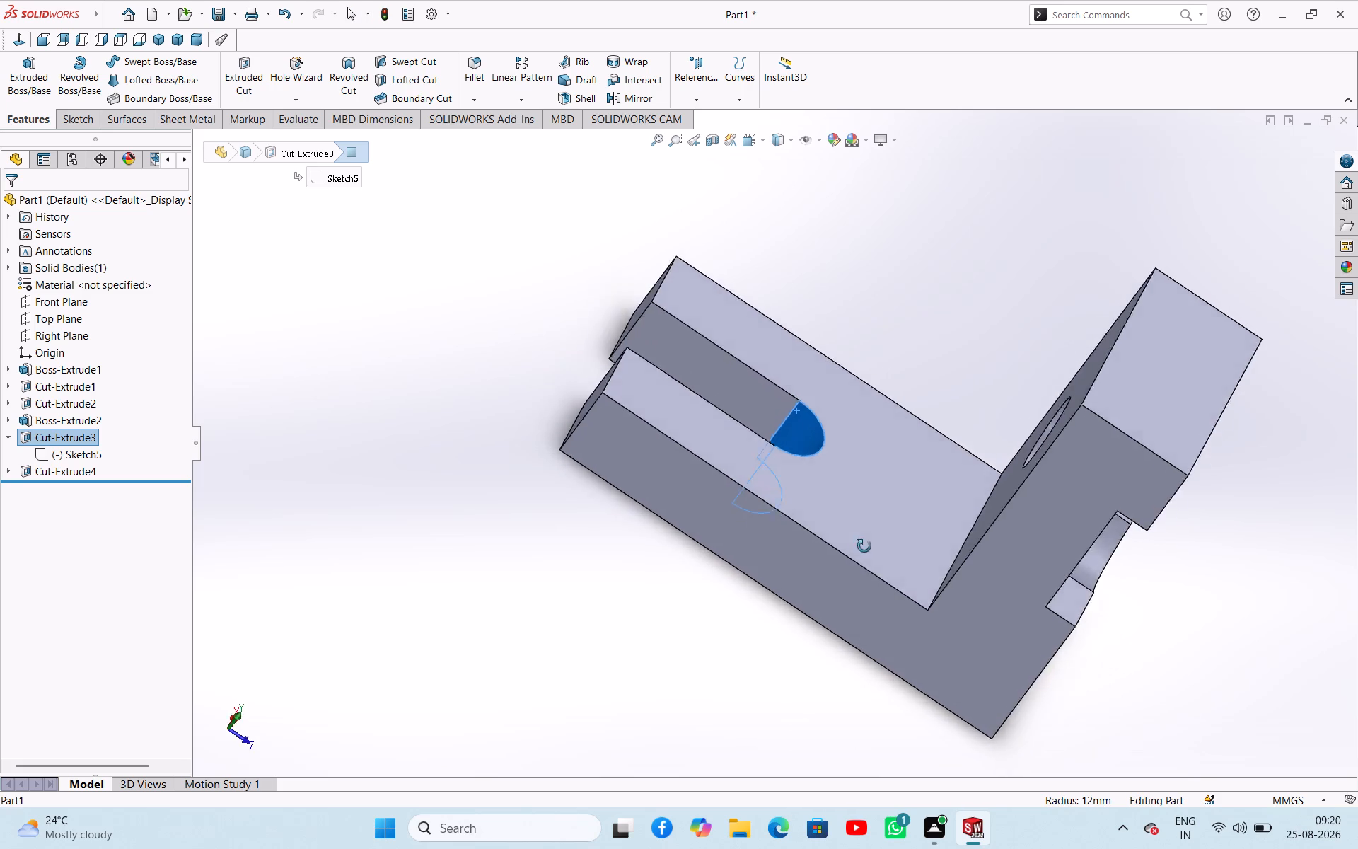
{"action": "middle_click_drag", "start_coordinate": [864, 546], "coordinate": [988, 486]}
{"action": "left_click", "coordinate": [739, 348]}
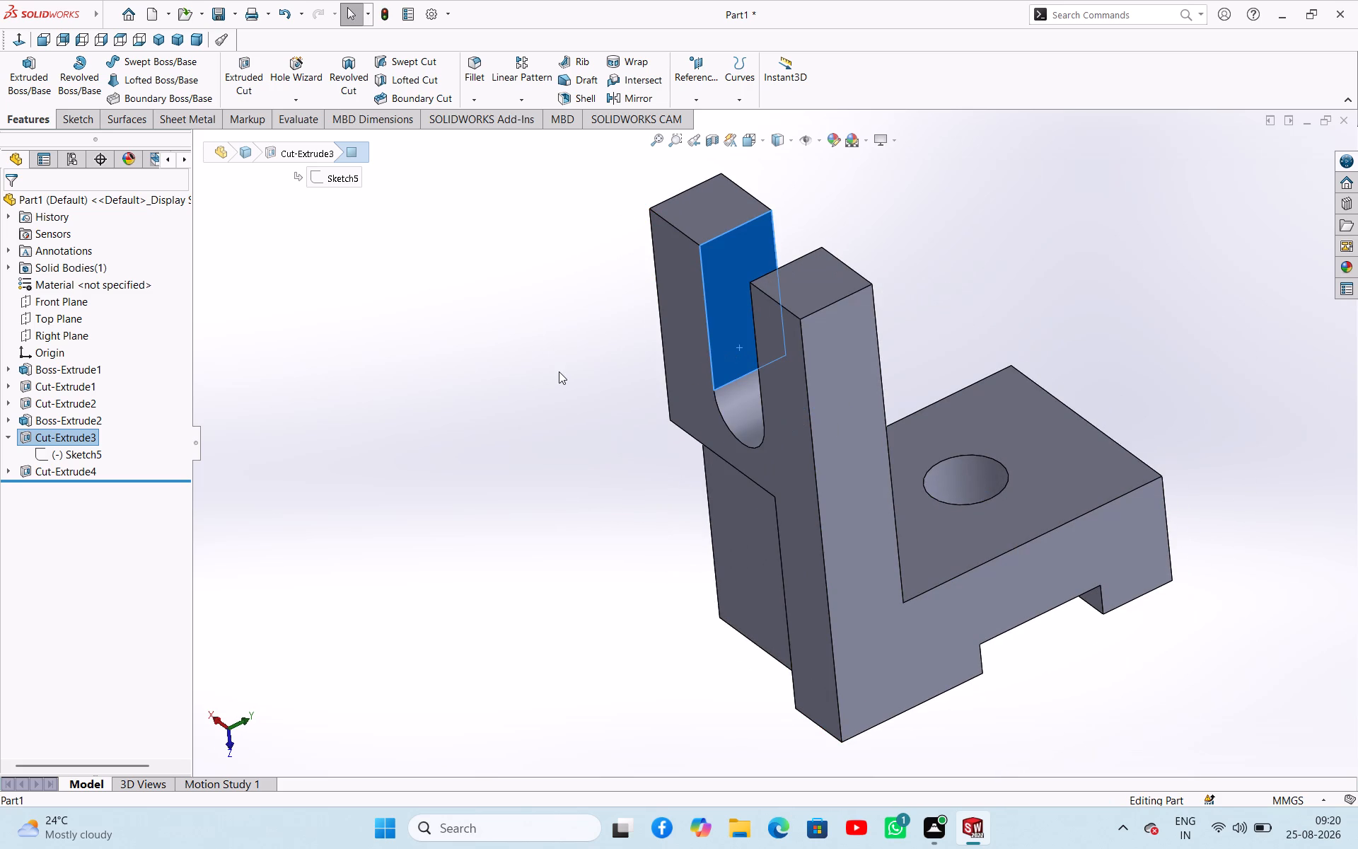
{"action": "left_click", "coordinate": [559, 371]}
{"action": "middle_click_drag", "start_coordinate": [554, 371], "coordinate": [561, 565]}
{"action": "left_click", "coordinate": [812, 494]}
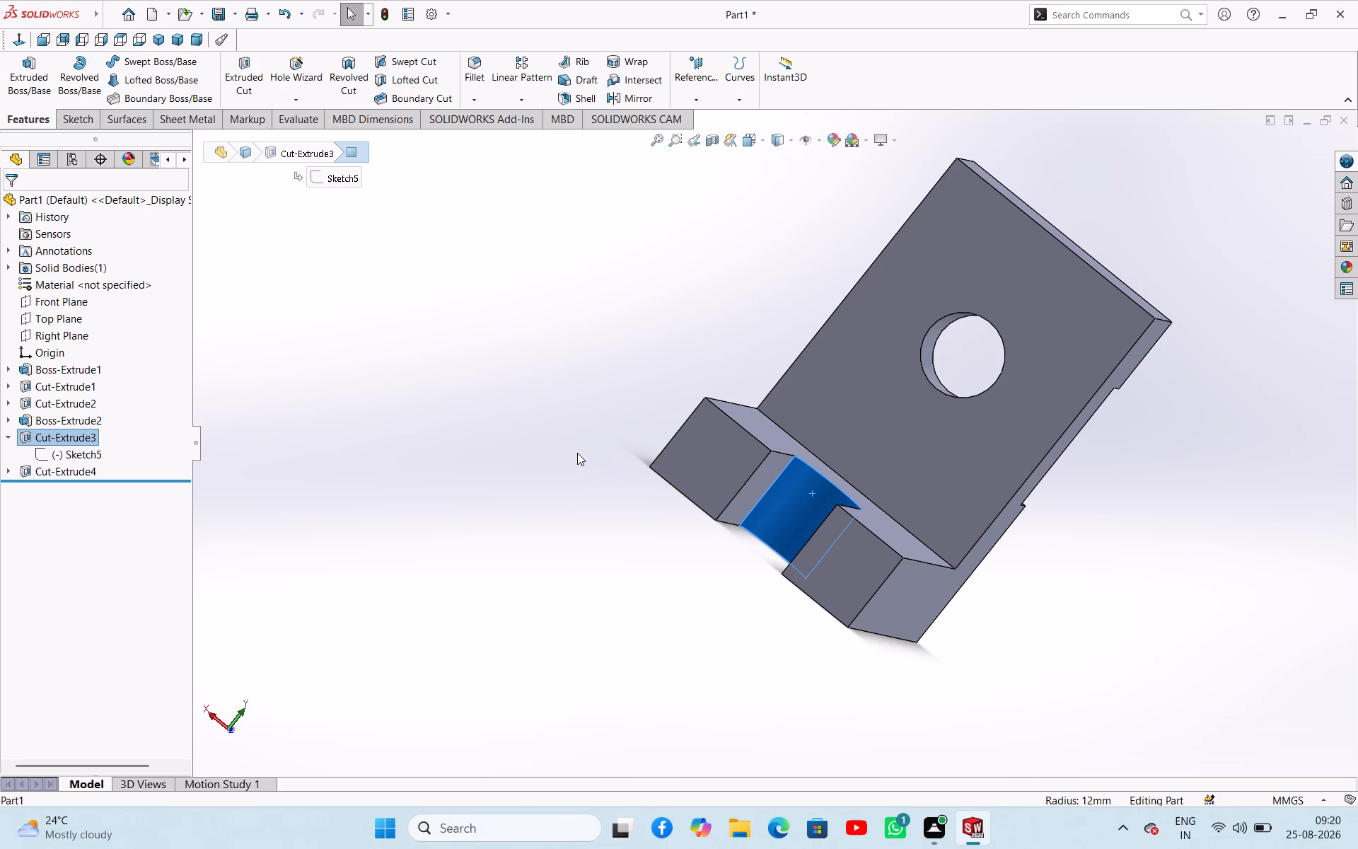
{"action": "scroll", "coordinate": [597, 427], "scroll_direction": "up", "scroll_amount": 2}
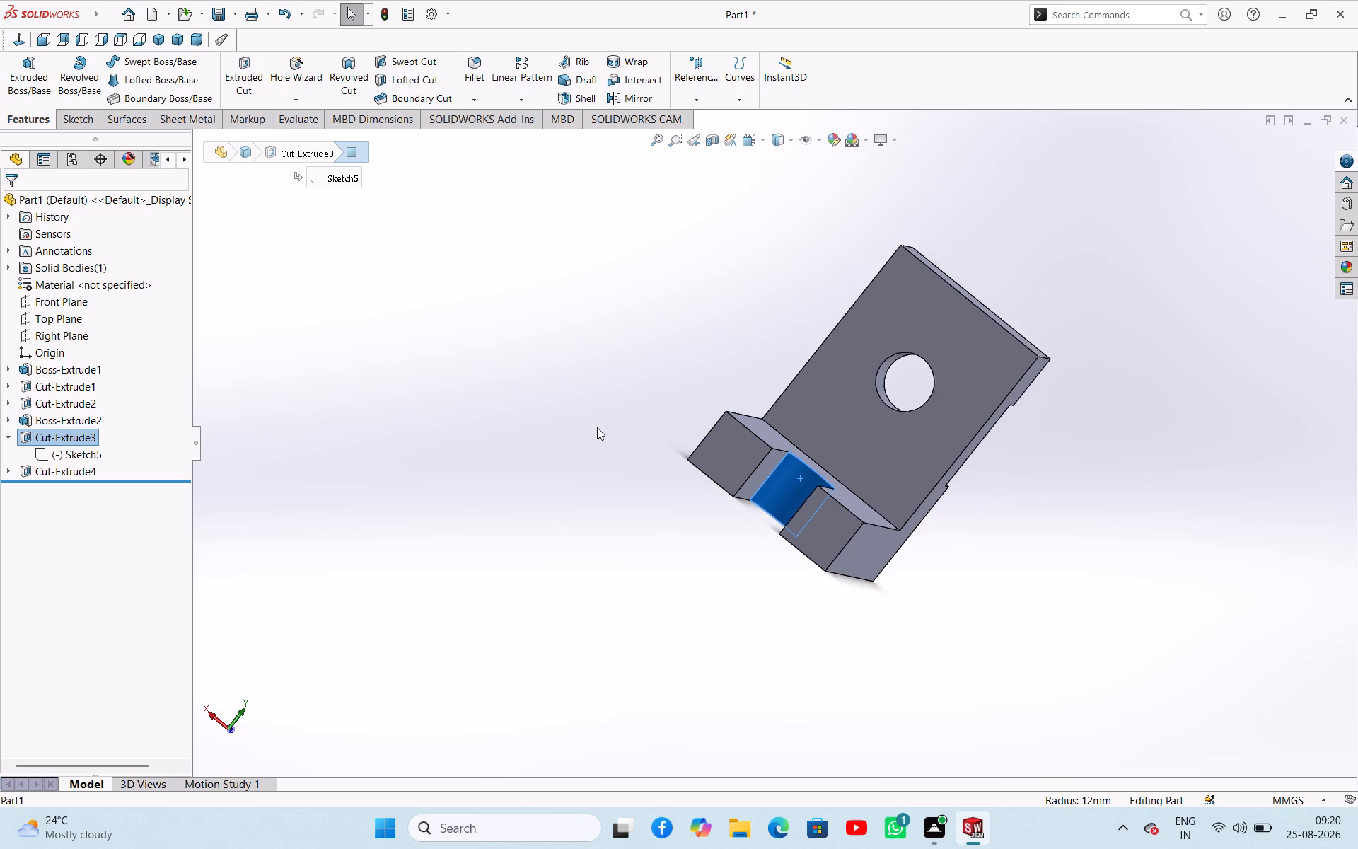
Examine the top face of the slotted base from the open end of the slot.
{"action": "scroll", "coordinate": [597, 427], "scroll_direction": "up", "scroll_amount": 1}
{"action": "middle_click_drag", "start_coordinate": [643, 395], "coordinate": [540, 486]}
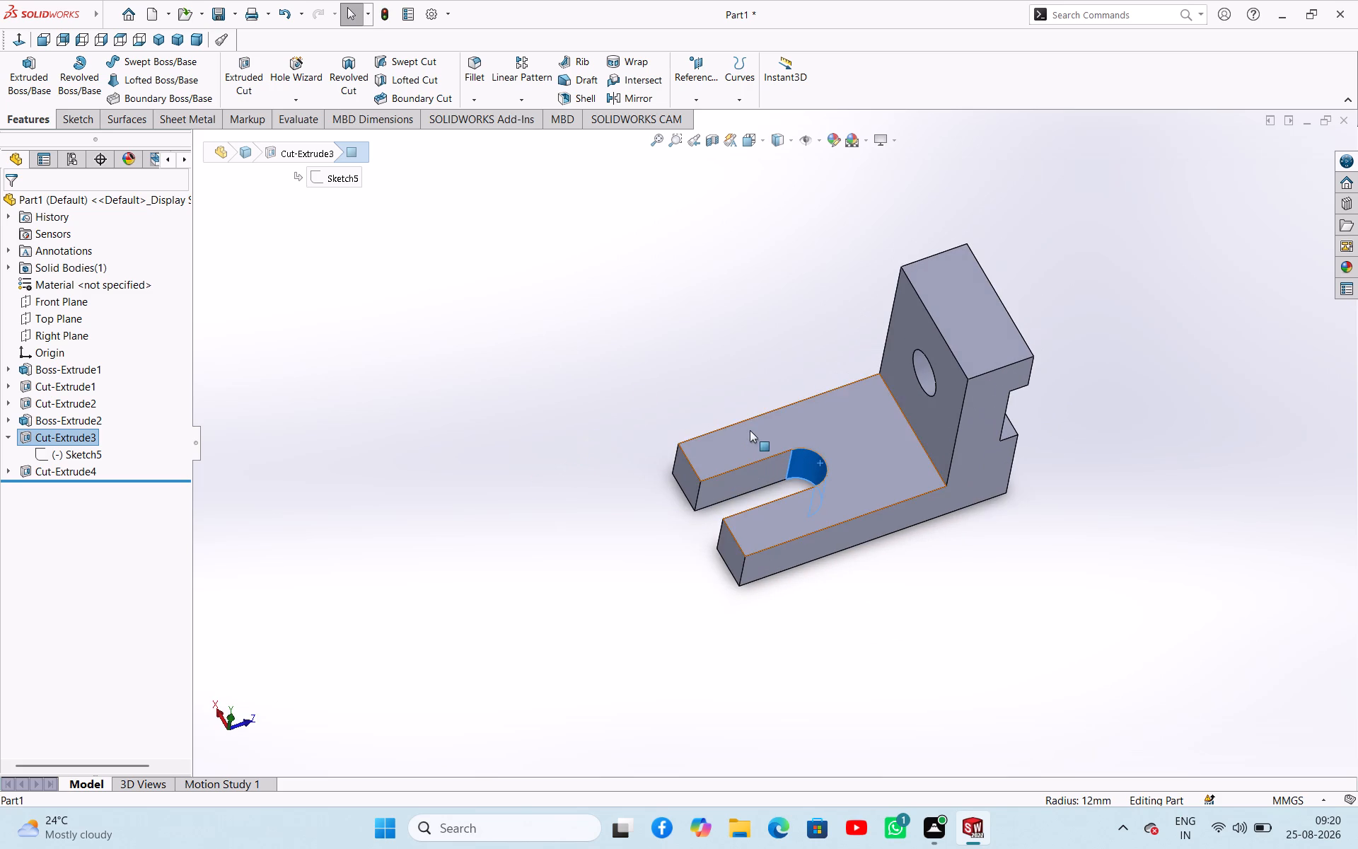
{"action": "left_click", "coordinate": [758, 427]}
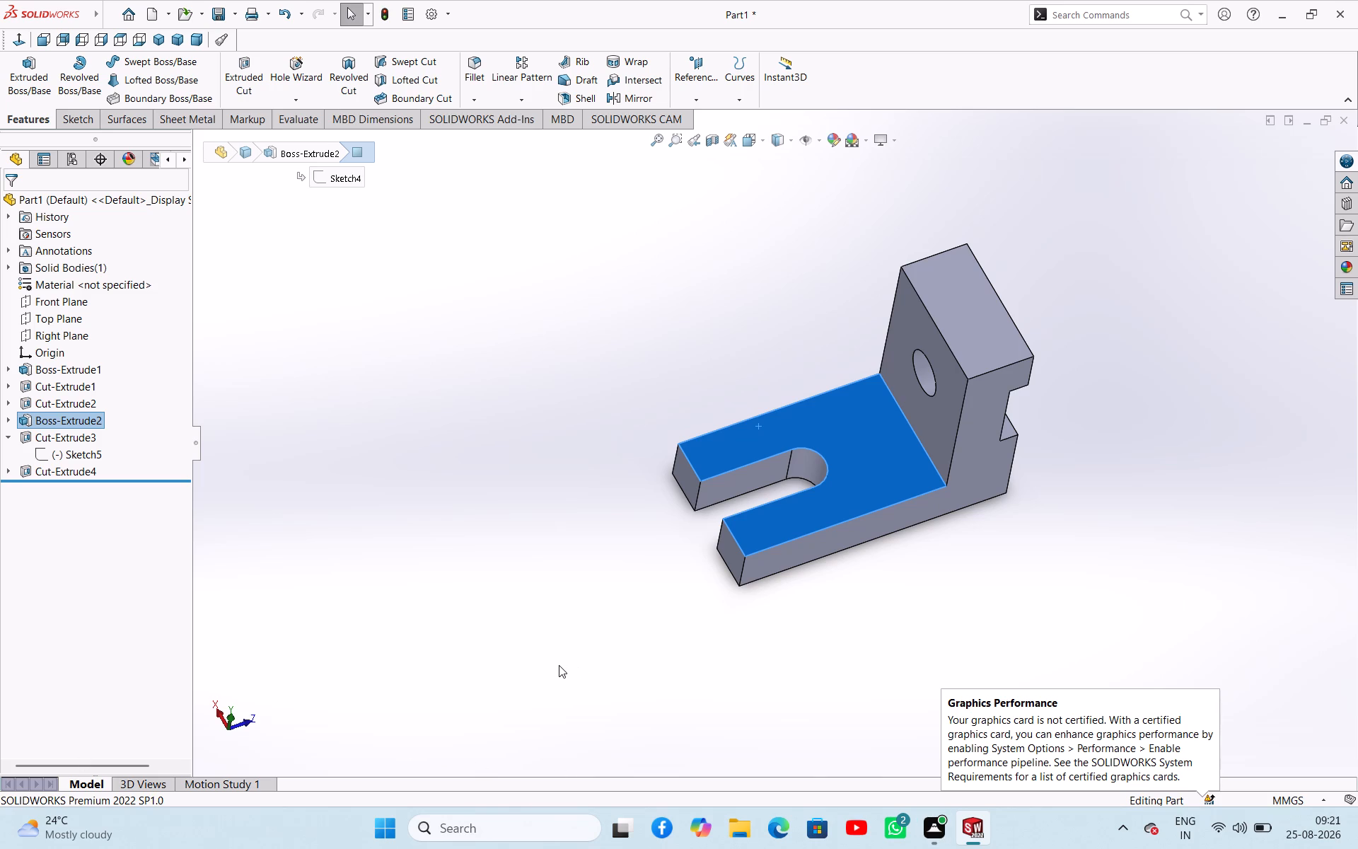
{"action": "scroll", "coordinate": [613, 405], "scroll_direction": "up", "scroll_amount": 1}
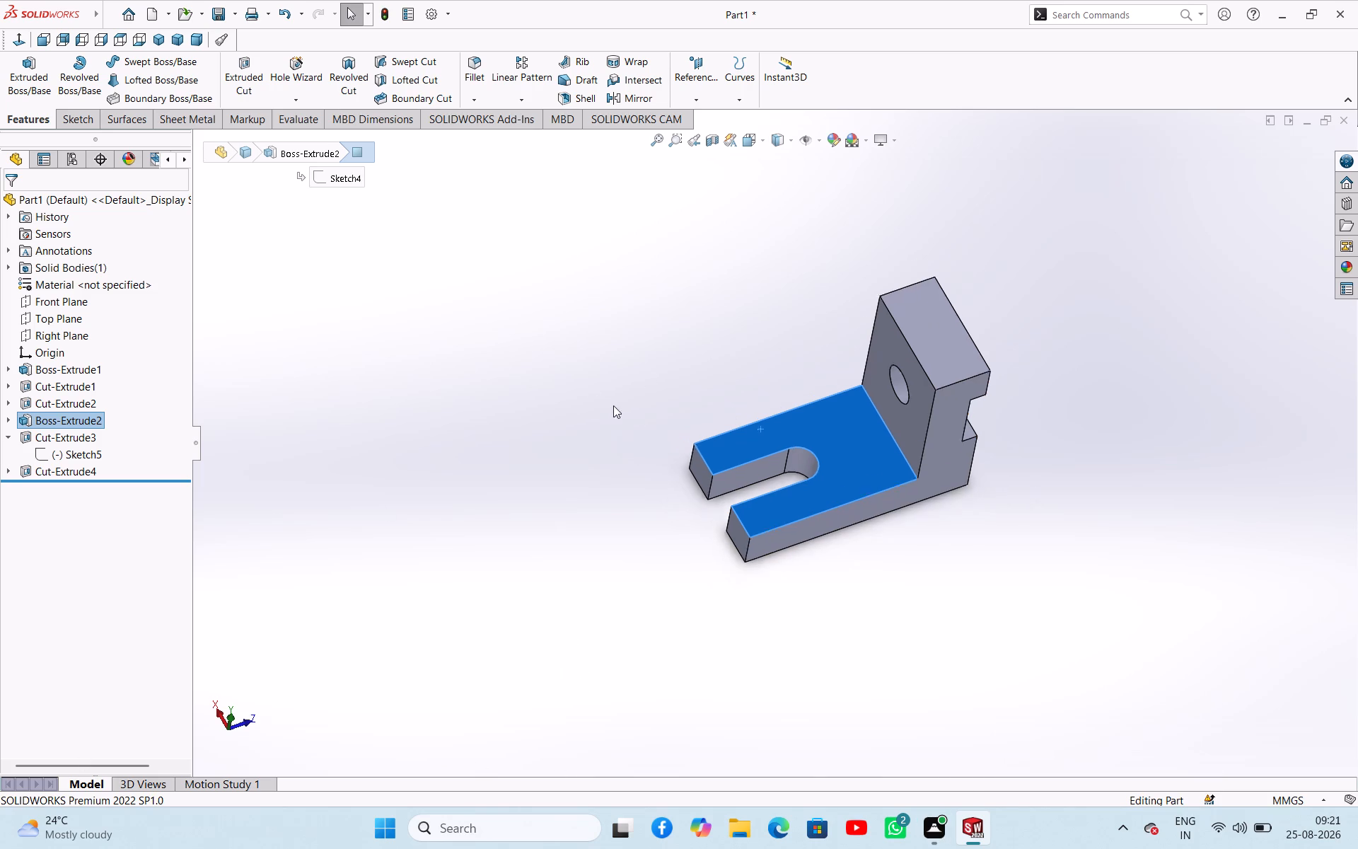
{"action": "scroll", "coordinate": [613, 405], "scroll_direction": "up", "scroll_amount": 1}
{"action": "left_click", "coordinate": [893, 533]}
Examine the upright block's front recess and the part's L-shaped side profile, close up and from further away.
{"action": "middle_click_drag", "start_coordinate": [898, 524], "coordinate": [791, 467]}
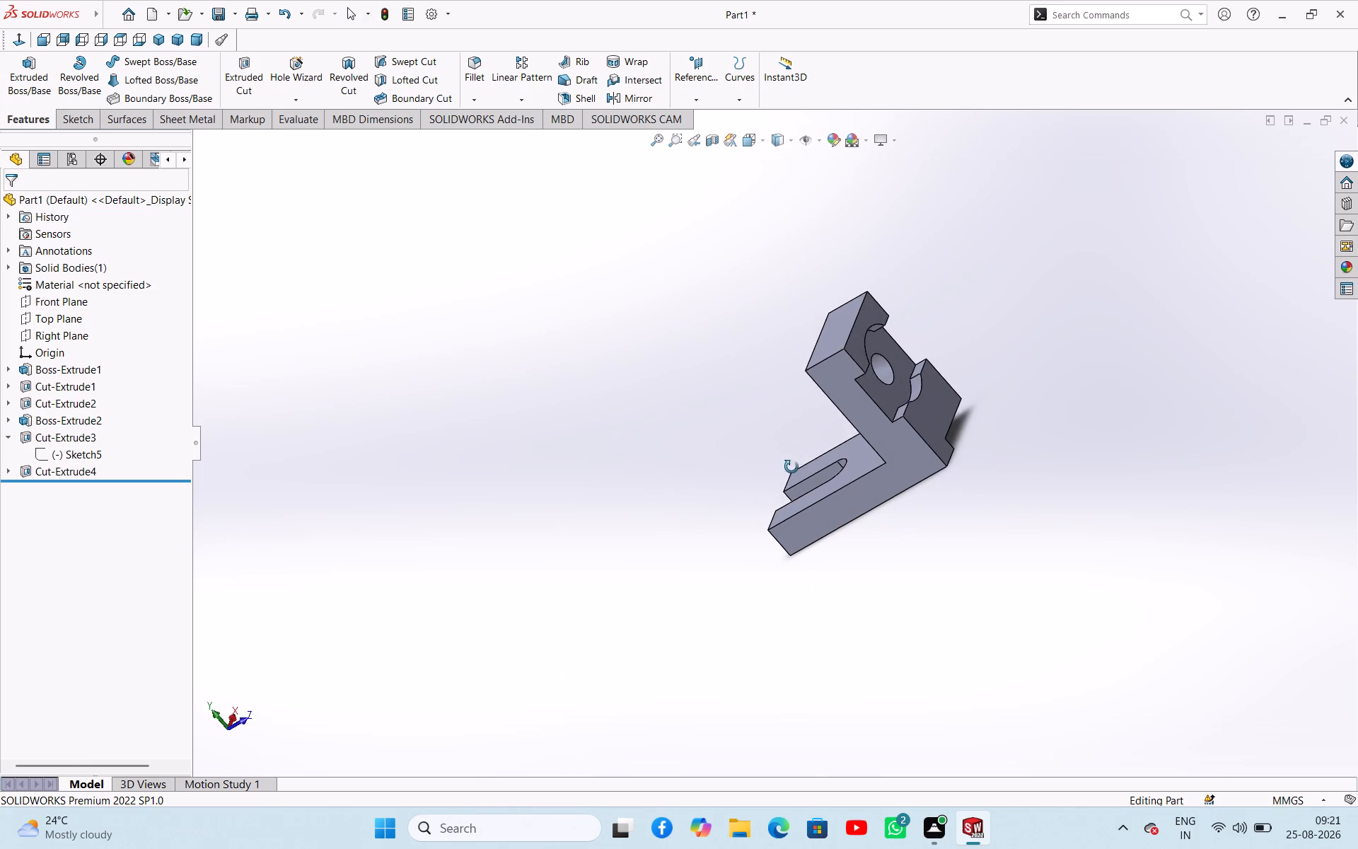
{"action": "middle_click_drag", "start_coordinate": [791, 467], "coordinate": [801, 456]}
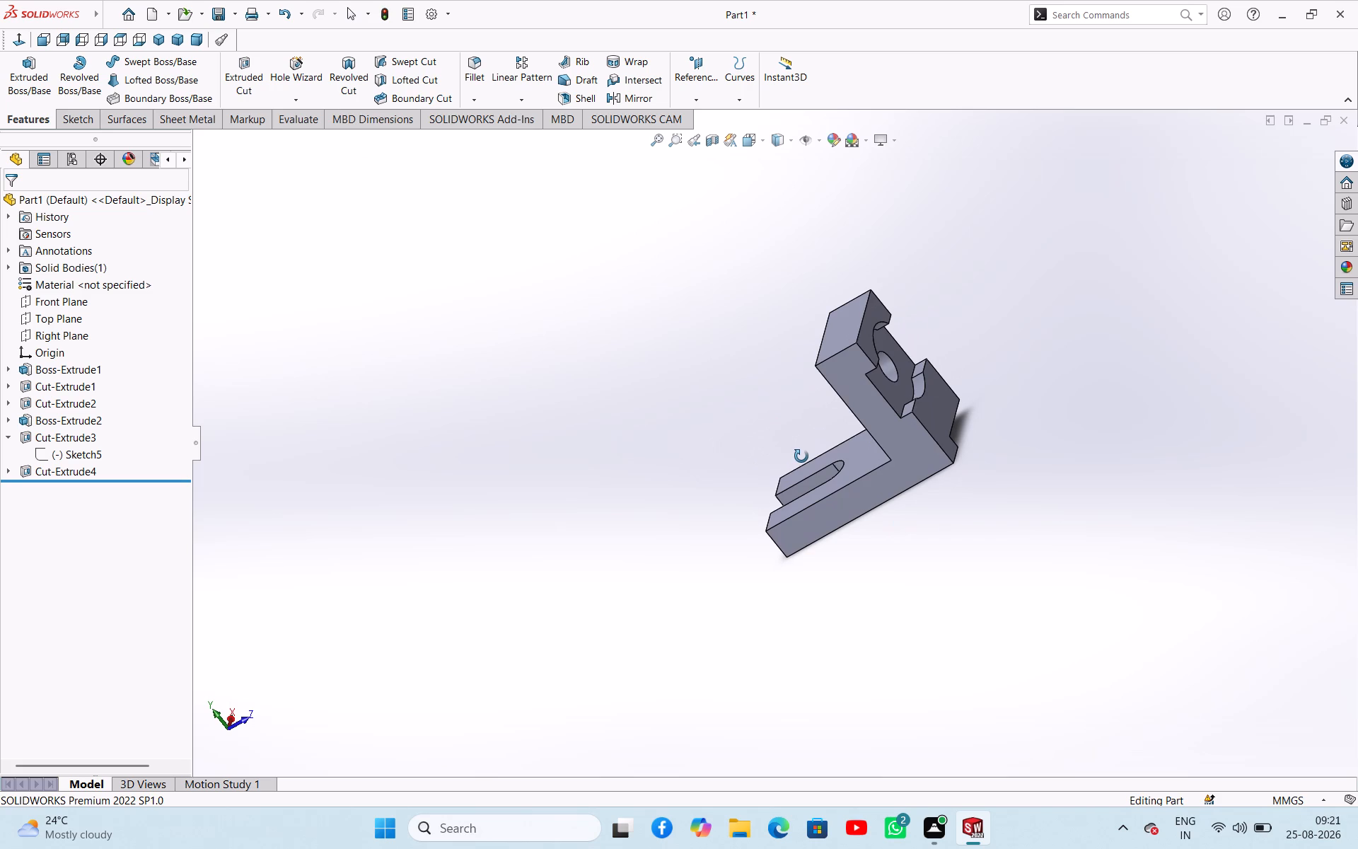
{"action": "middle_click_drag", "start_coordinate": [801, 456], "coordinate": [799, 471]}
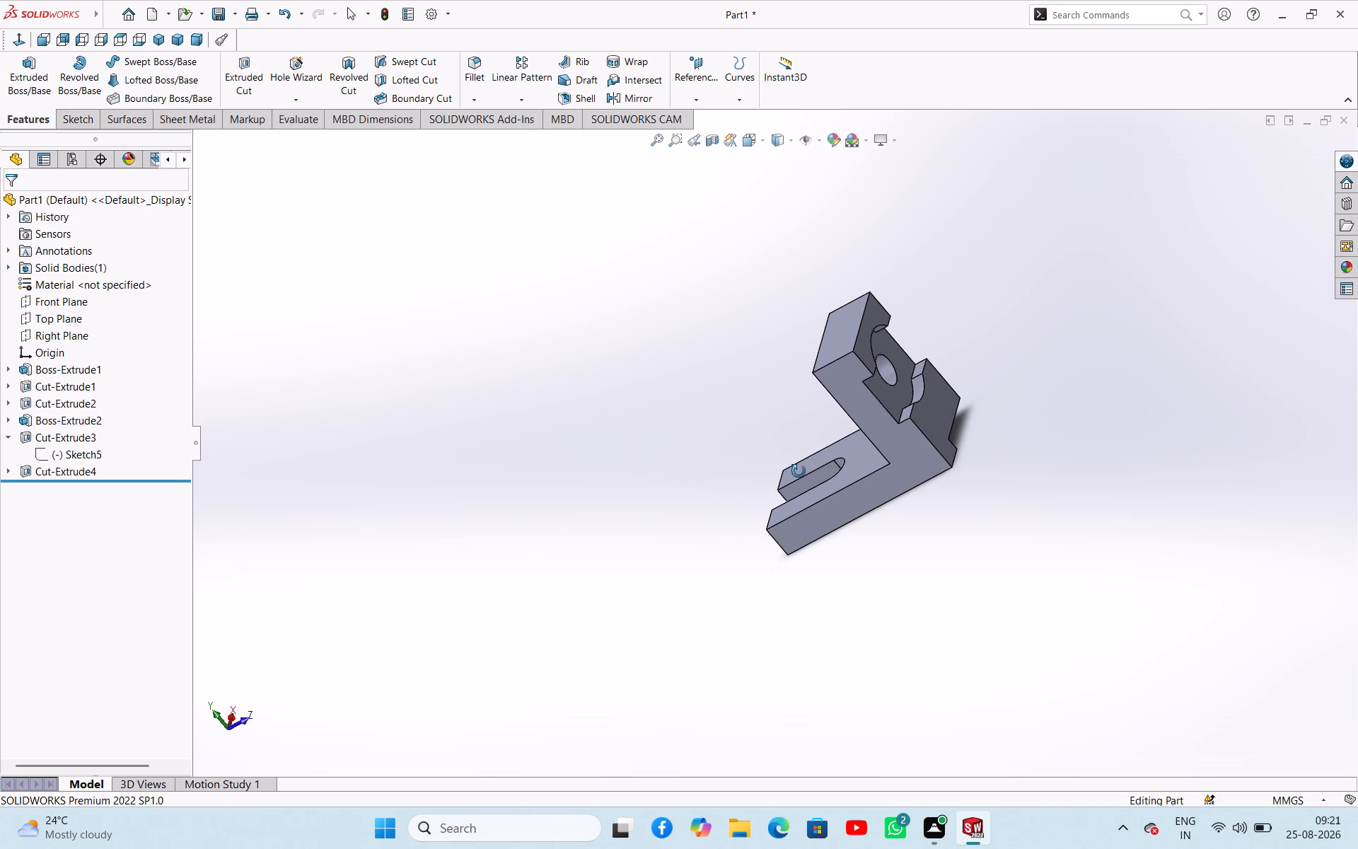
{"action": "middle_click_drag", "start_coordinate": [799, 471], "coordinate": [796, 475]}
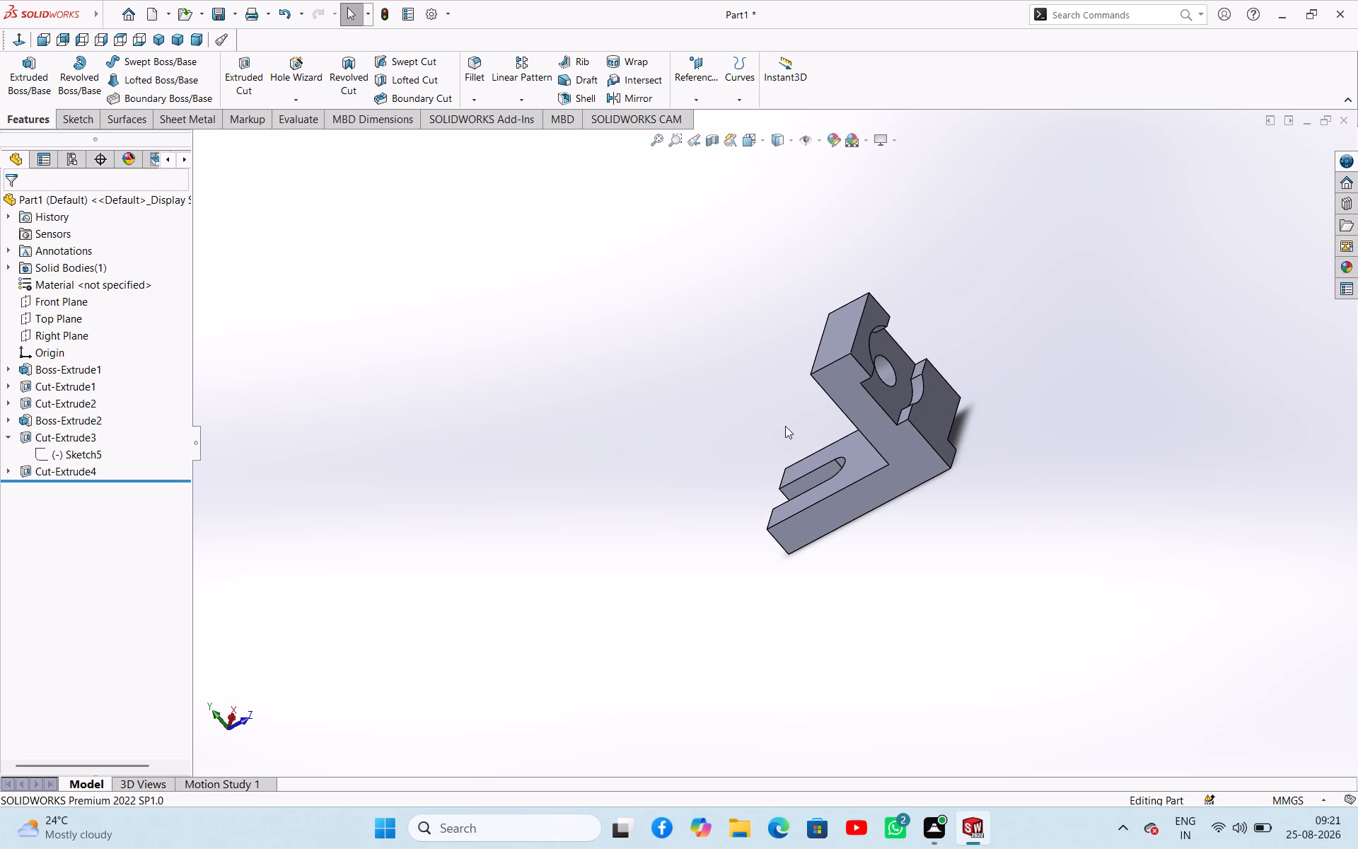
{"action": "scroll", "coordinate": [787, 427], "scroll_direction": "down", "scroll_amount": 3}
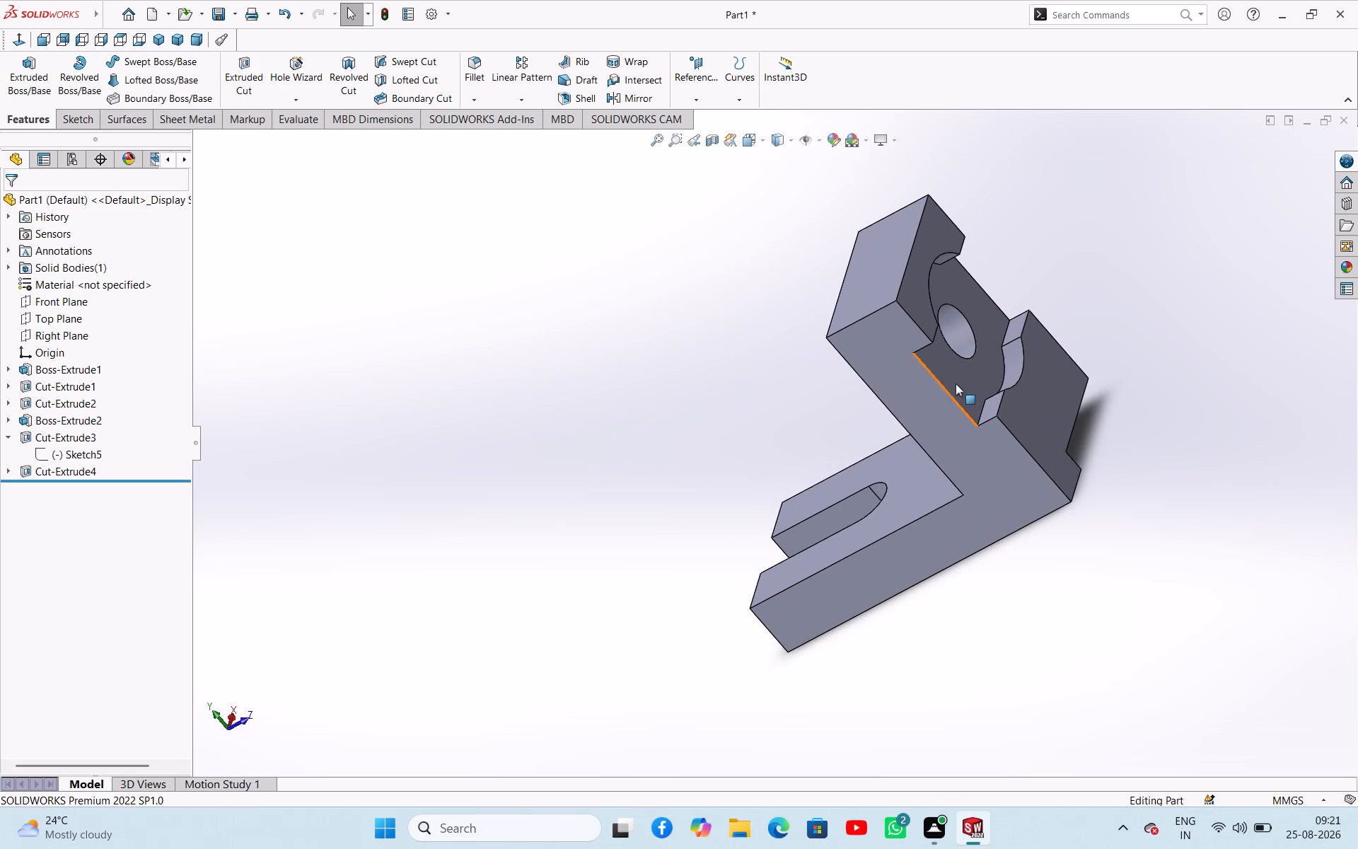
{"action": "scroll", "coordinate": [963, 379], "scroll_direction": "down", "scroll_amount": 2}
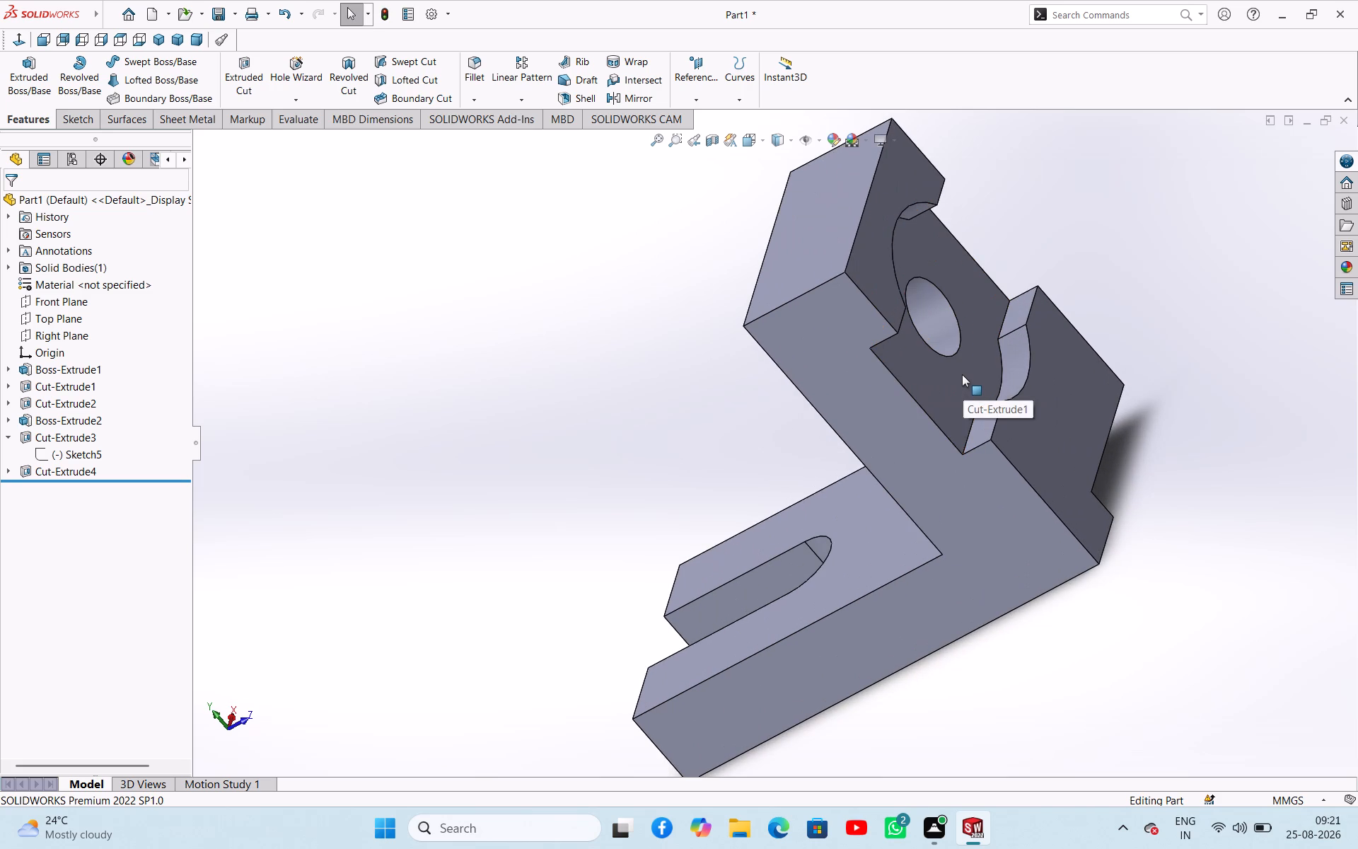
{"action": "scroll", "coordinate": [962, 374], "scroll_direction": "up", "scroll_amount": 1}
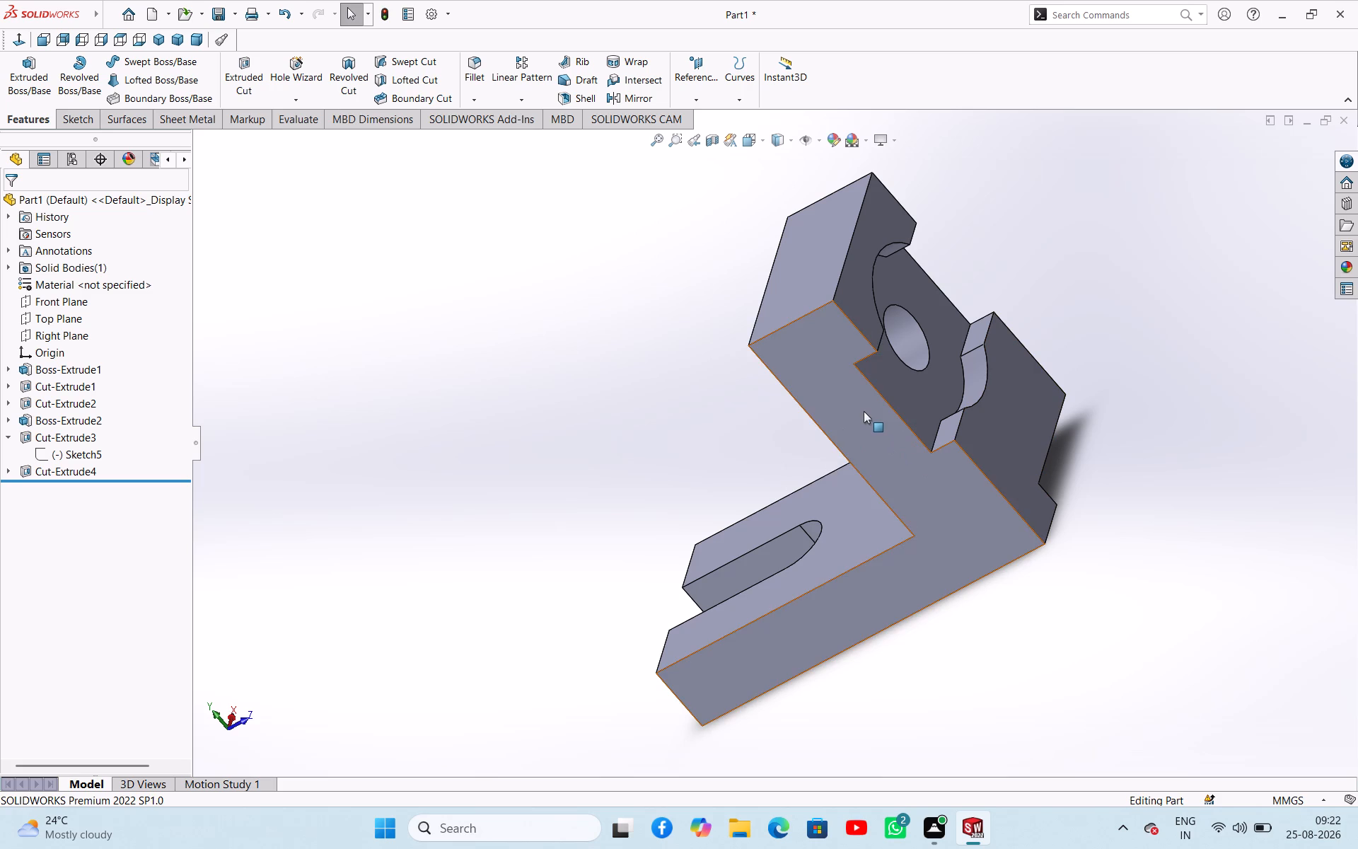
{"action": "scroll", "coordinate": [863, 411], "scroll_direction": "up", "scroll_amount": 1}
{"action": "scroll", "coordinate": [863, 411], "scroll_direction": "down", "scroll_amount": 4}
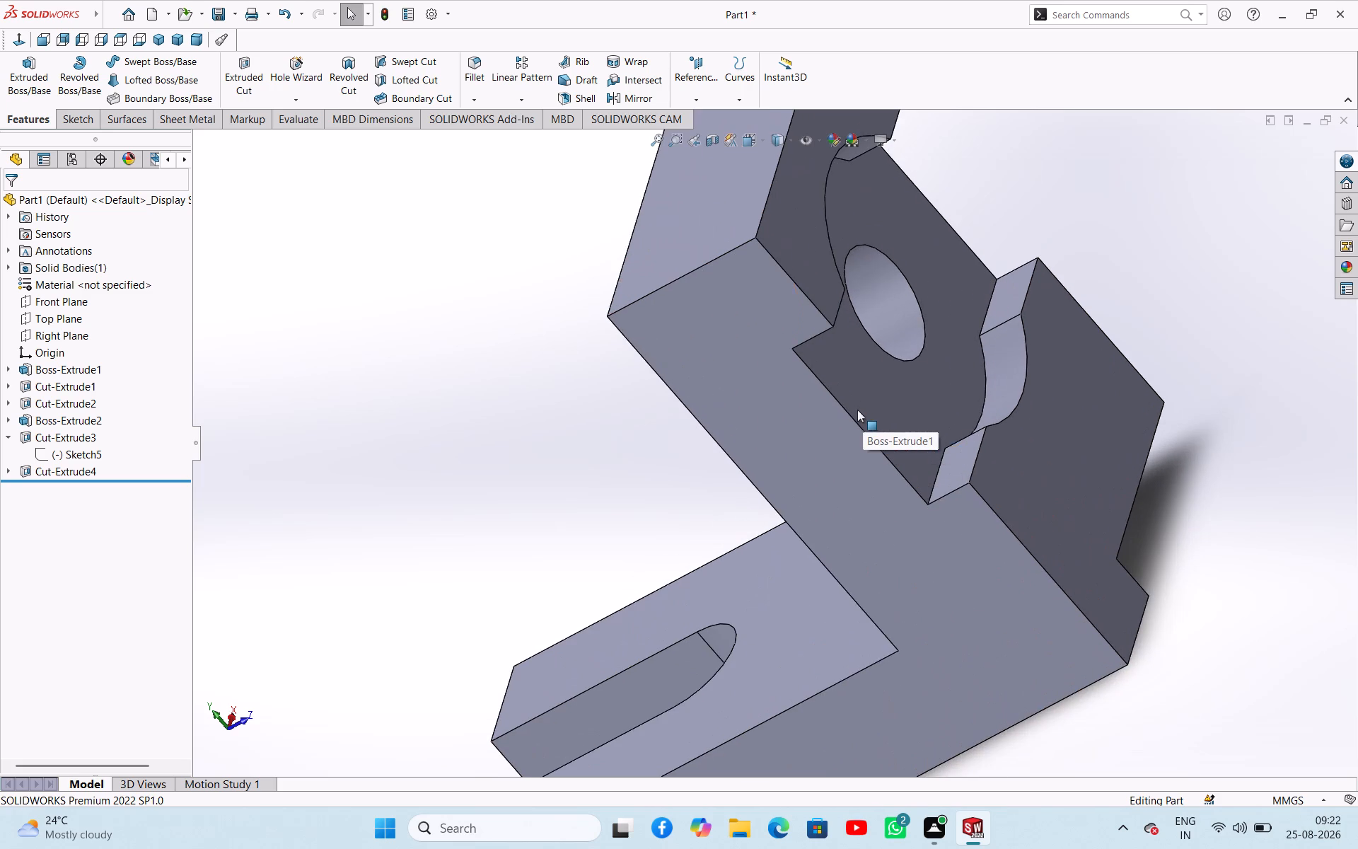
{"action": "scroll", "coordinate": [857, 410], "scroll_direction": "up", "scroll_amount": 4}
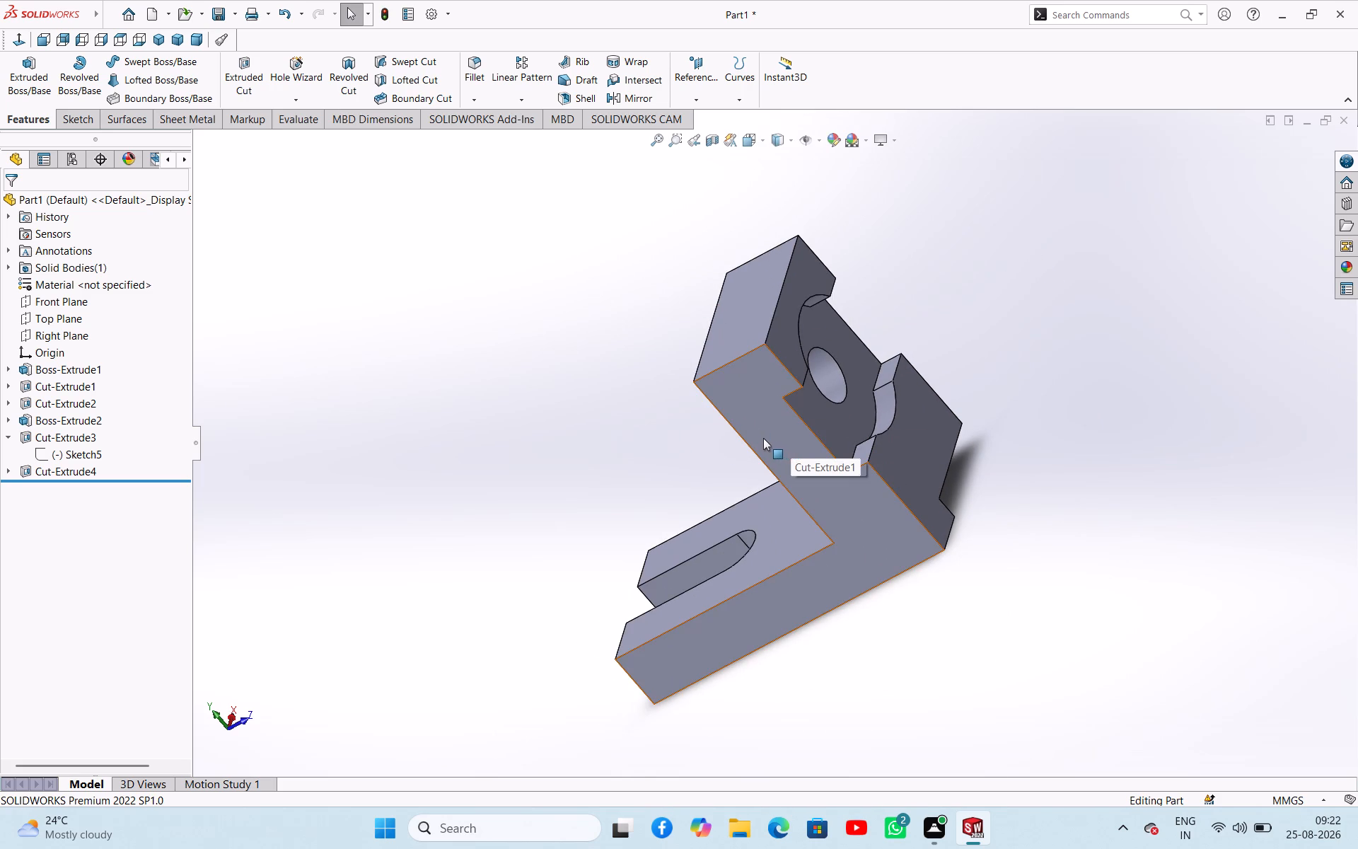
{"action": "scroll", "coordinate": [697, 444], "scroll_direction": "up", "scroll_amount": 1}
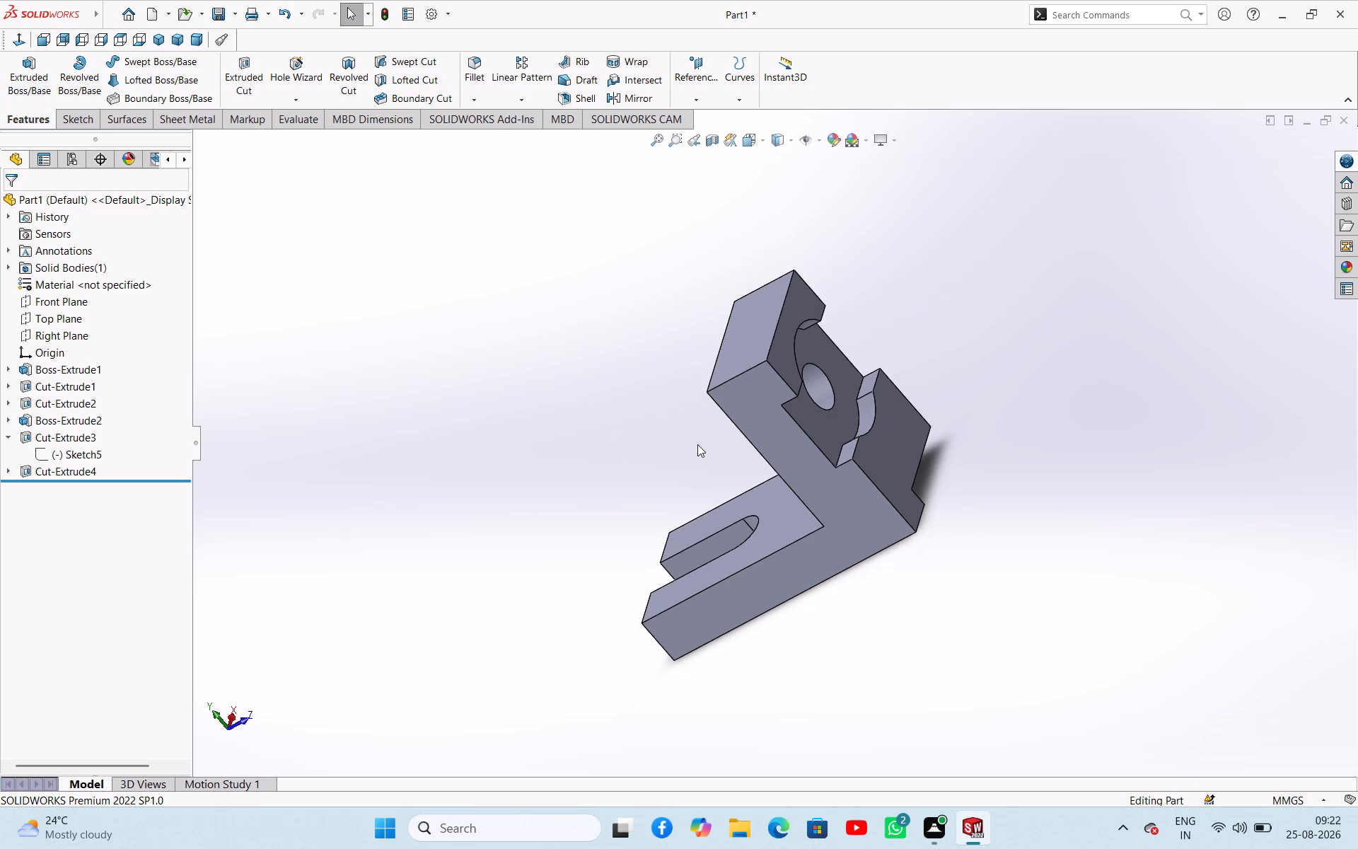
Examine the through hole from the upright block's rear face, checking its wall and its circular edge at the recess floor.
{"action": "middle_click_drag", "start_coordinate": [685, 453], "coordinate": [894, 492]}
{"action": "scroll", "coordinate": [820, 444], "scroll_direction": "down", "scroll_amount": 2}
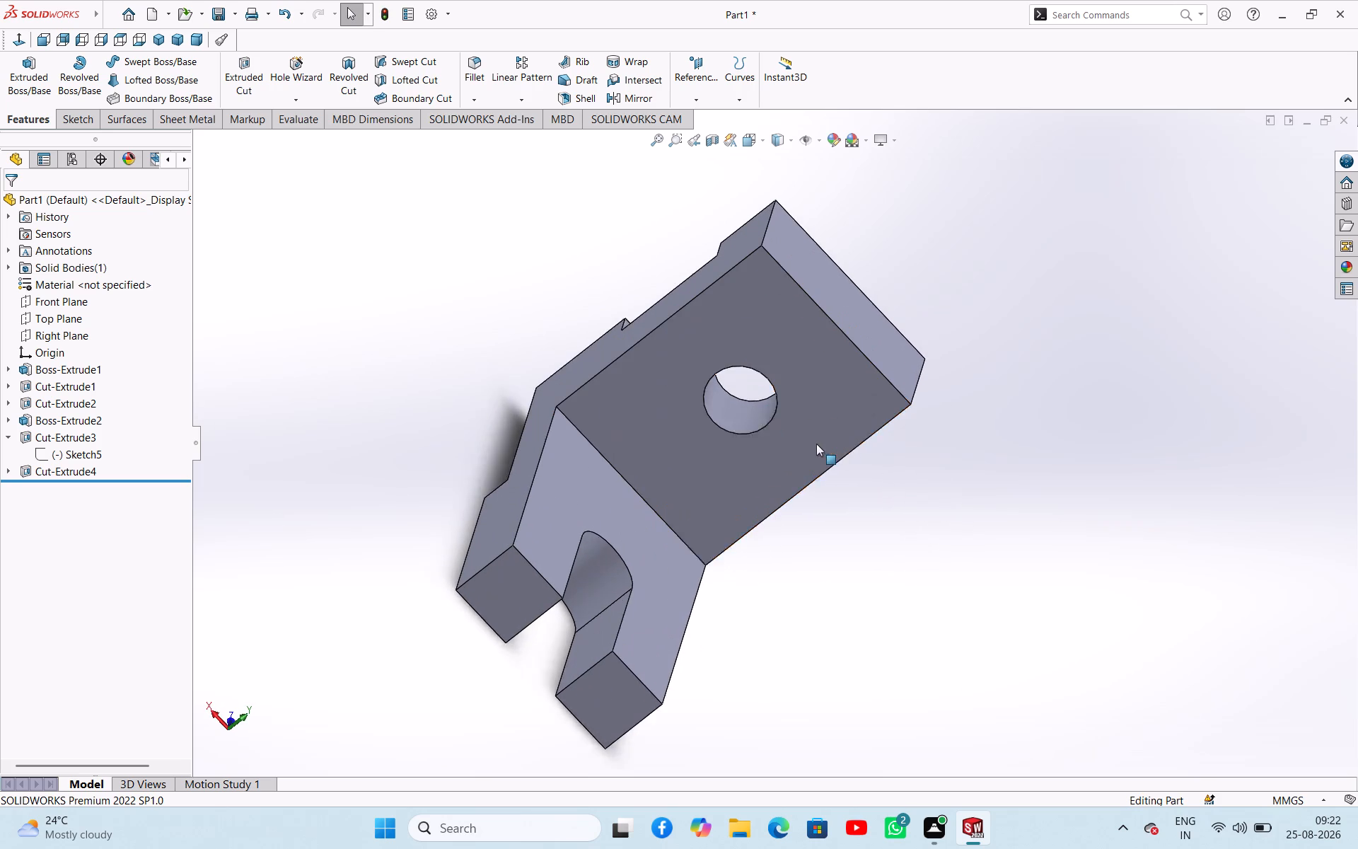
{"action": "scroll", "coordinate": [816, 444], "scroll_direction": "down", "scroll_amount": 2}
{"action": "left_click", "coordinate": [687, 419]}
{"action": "left_click", "coordinate": [859, 516]}
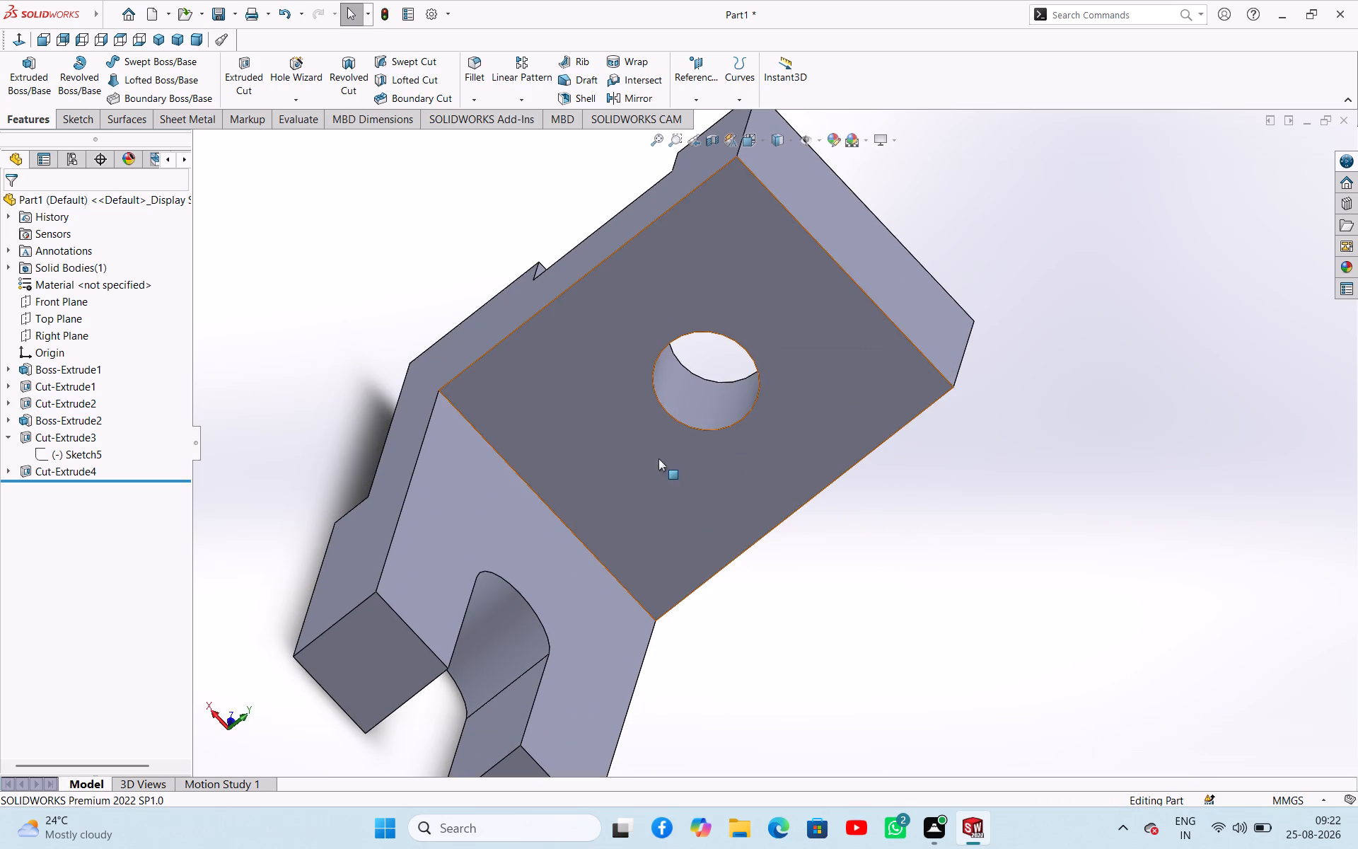
{"action": "left_click", "coordinate": [666, 393]}
{"action": "left_click_drag", "start_coordinate": [848, 546], "coordinate": [841, 543]}
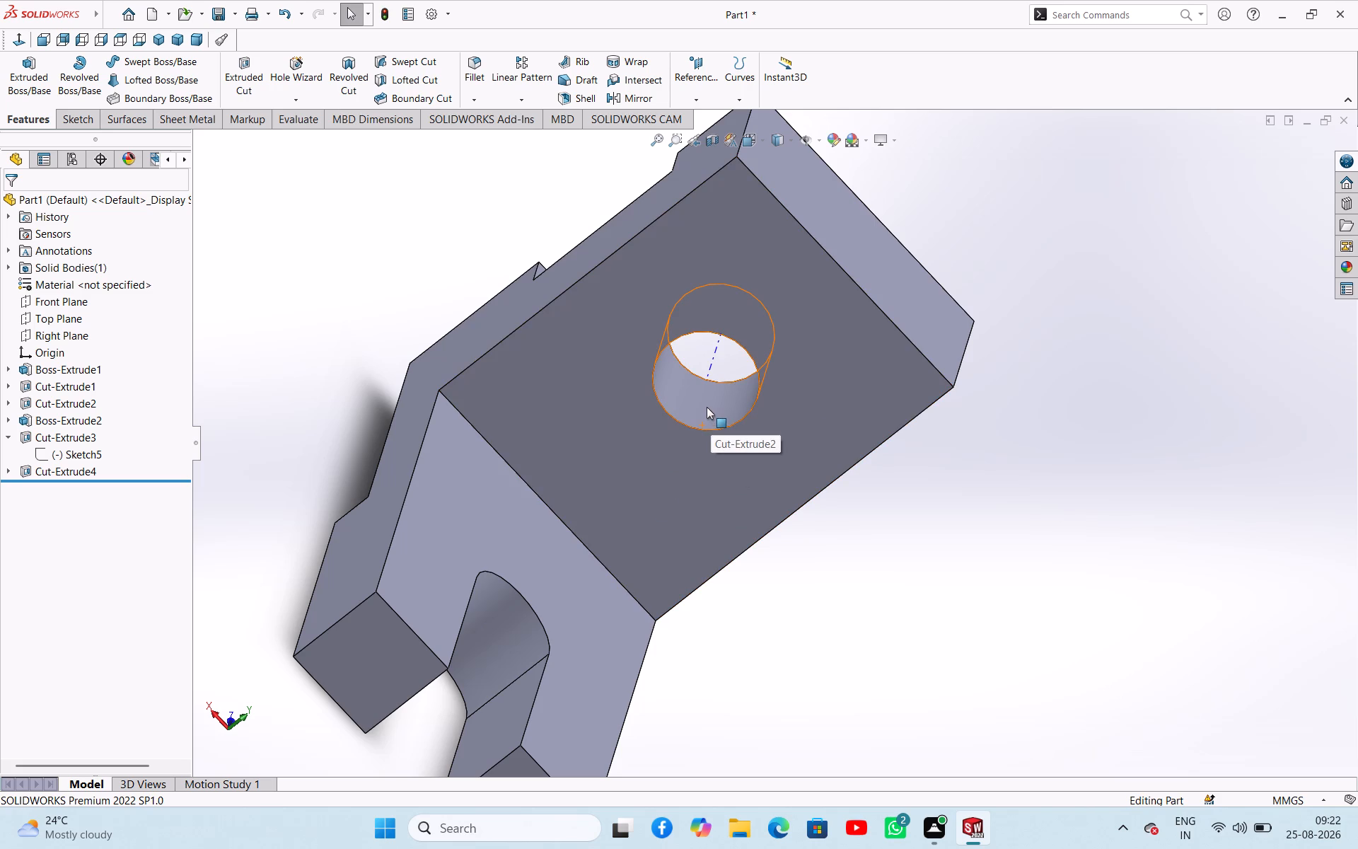
{"action": "scroll", "coordinate": [706, 405], "scroll_direction": "up", "scroll_amount": 1}
{"action": "scroll", "coordinate": [706, 405], "scroll_direction": "down", "scroll_amount": 3}
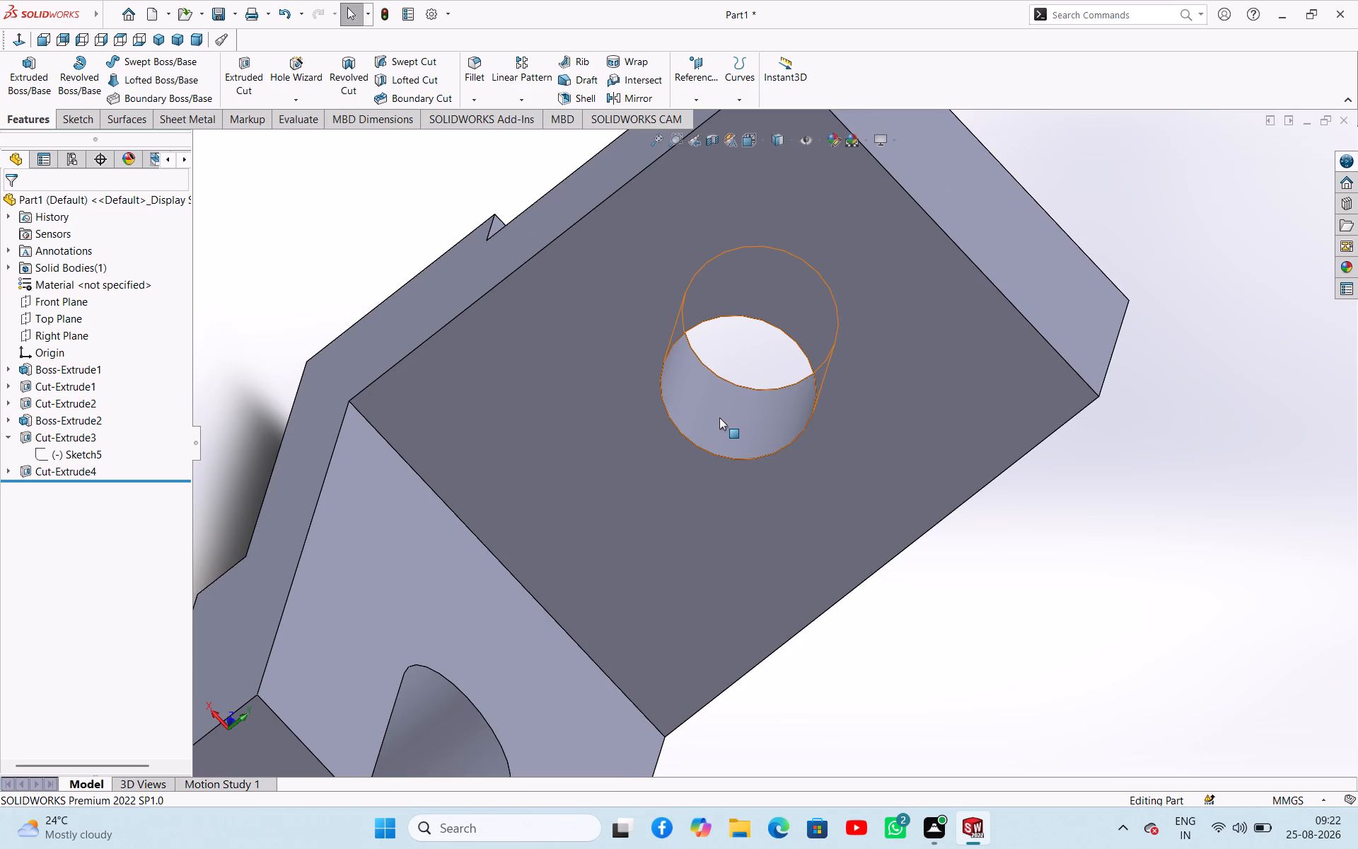
{"action": "left_click", "coordinate": [678, 437]}
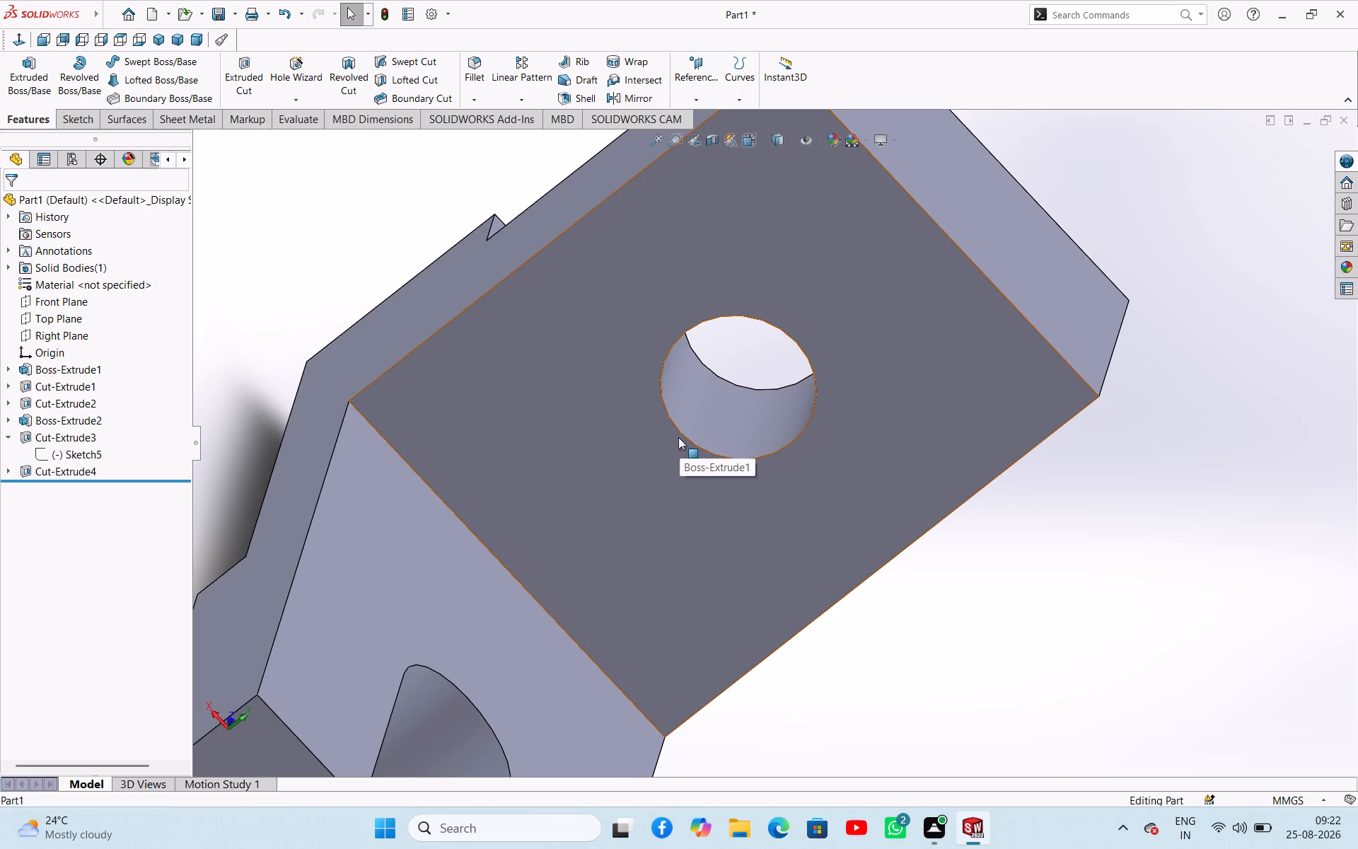
{"action": "left_click", "coordinate": [1075, 541]}
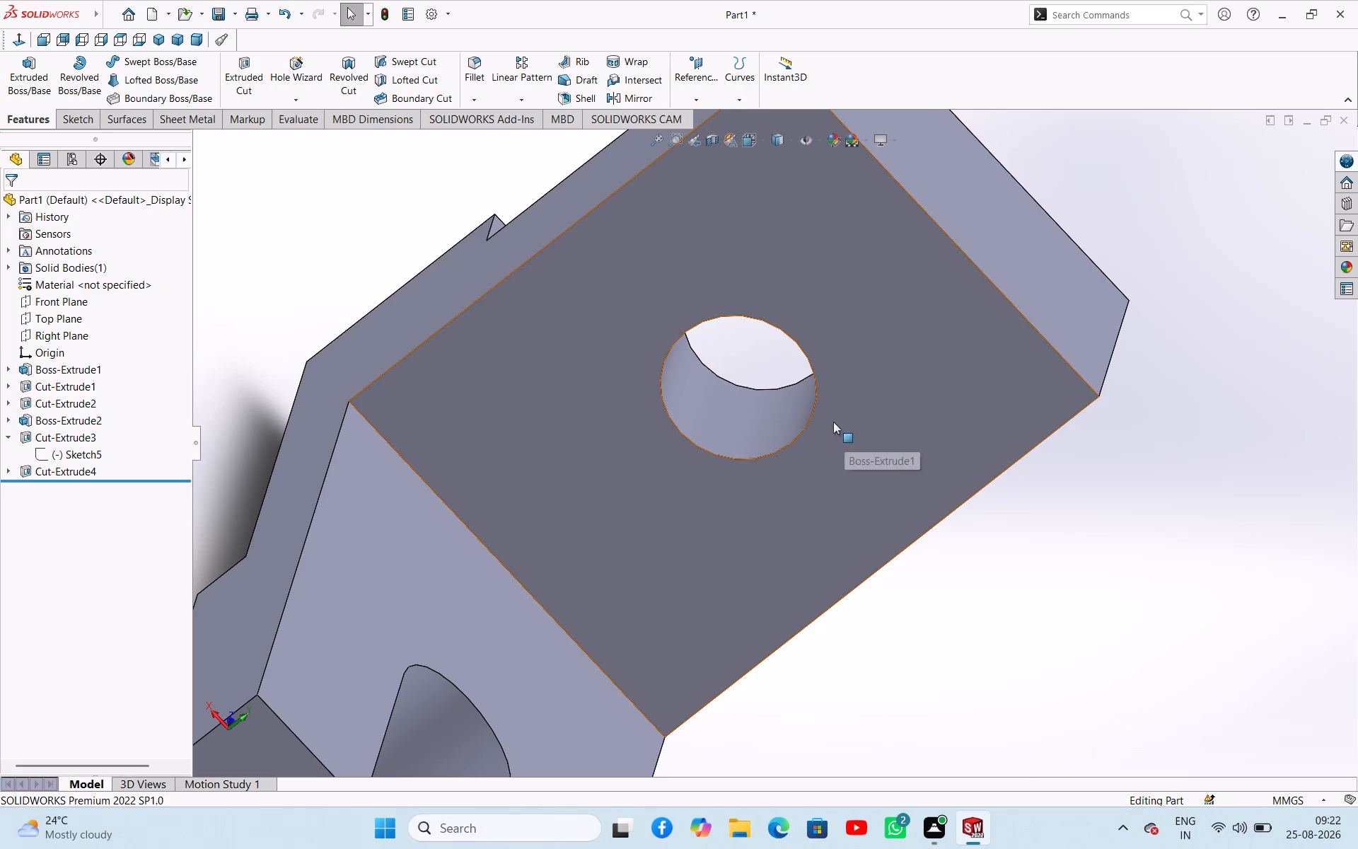
{"action": "left_click", "coordinate": [765, 388]}
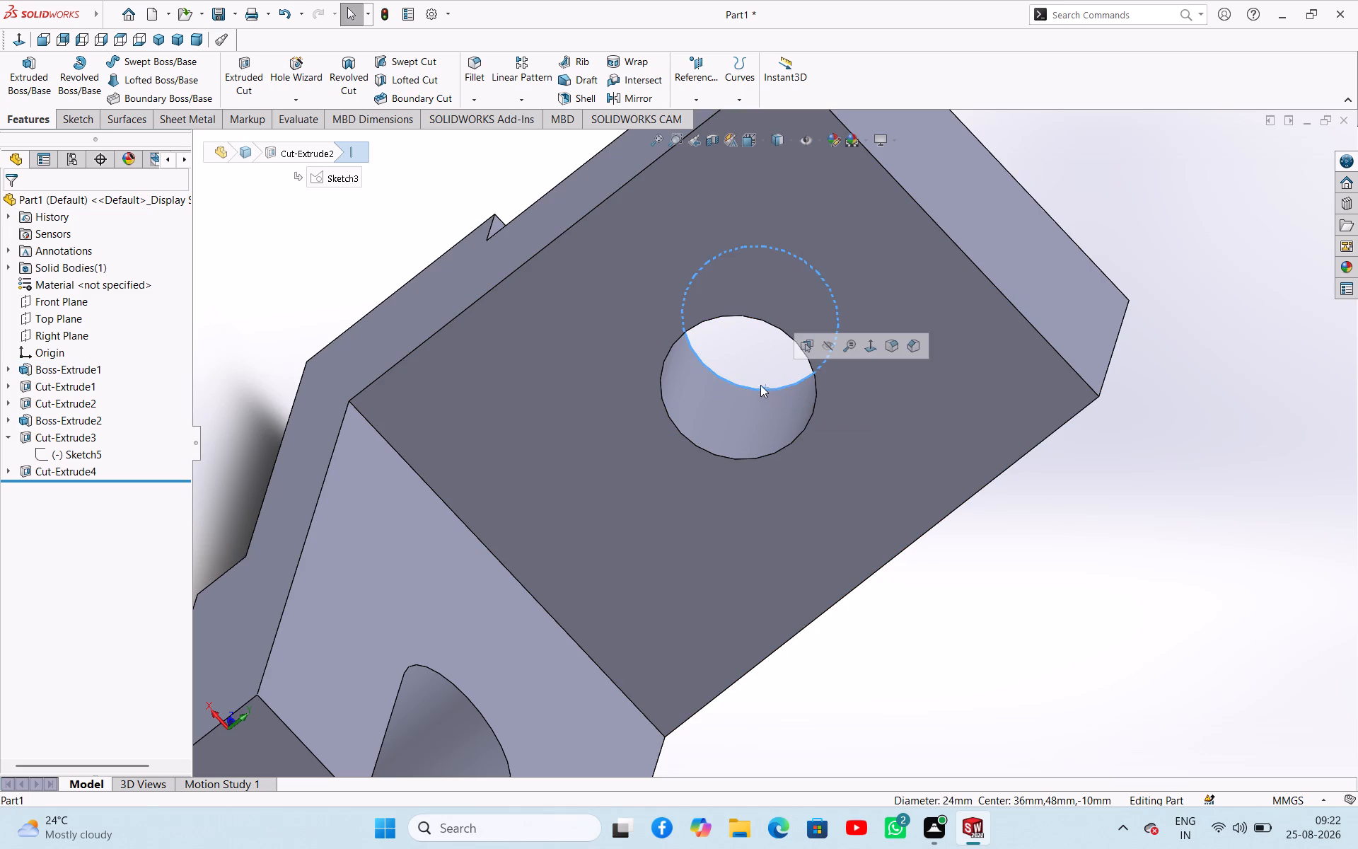
{"action": "left_click", "coordinate": [755, 359]}
Check the part from the side, and show the whole part in the isometric view.
{"action": "scroll", "coordinate": [921, 504], "scroll_direction": "up", "scroll_amount": 3}
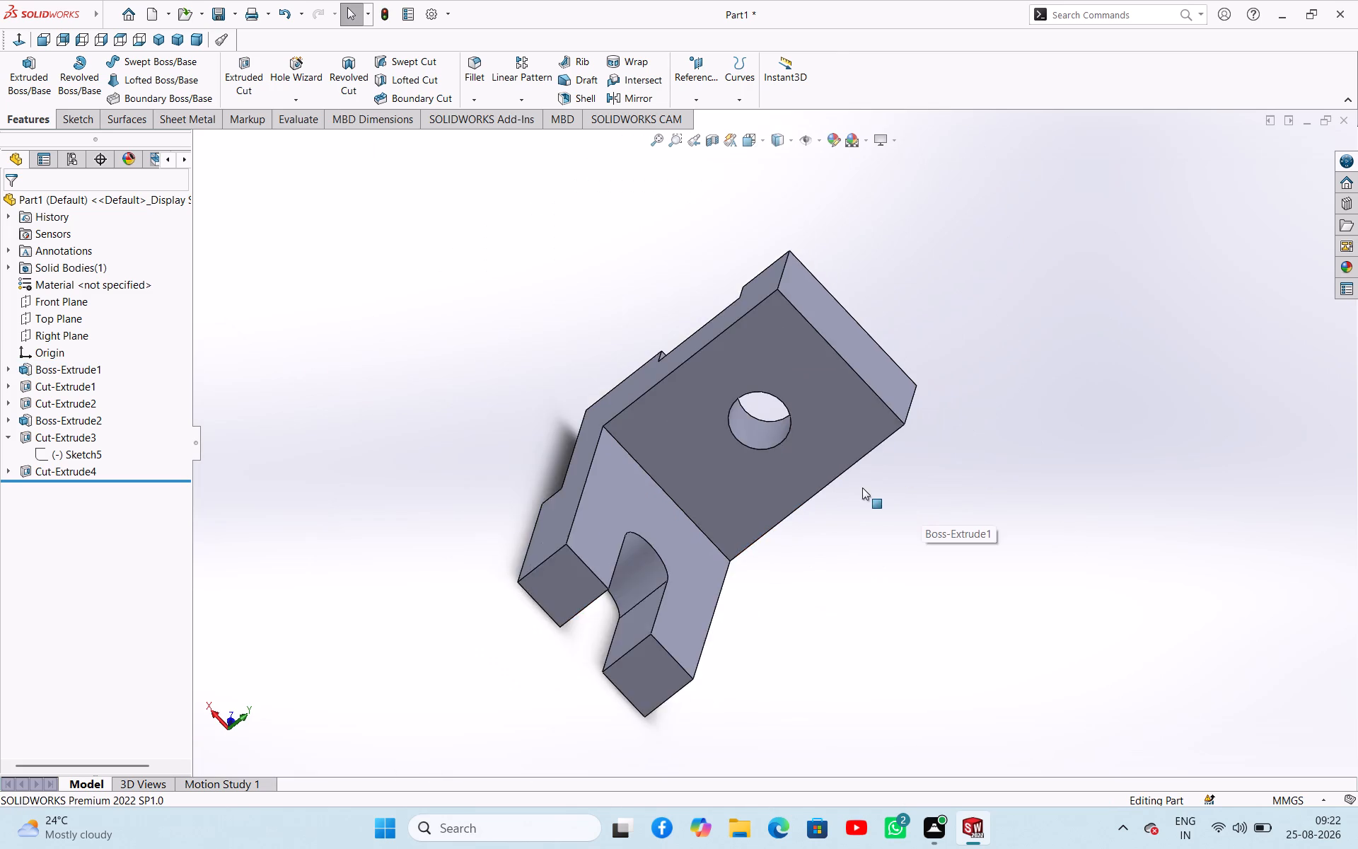
{"action": "scroll", "coordinate": [862, 487], "scroll_direction": "up", "scroll_amount": 4}
{"action": "middle_click_drag", "start_coordinate": [687, 420], "coordinate": [520, 351]}
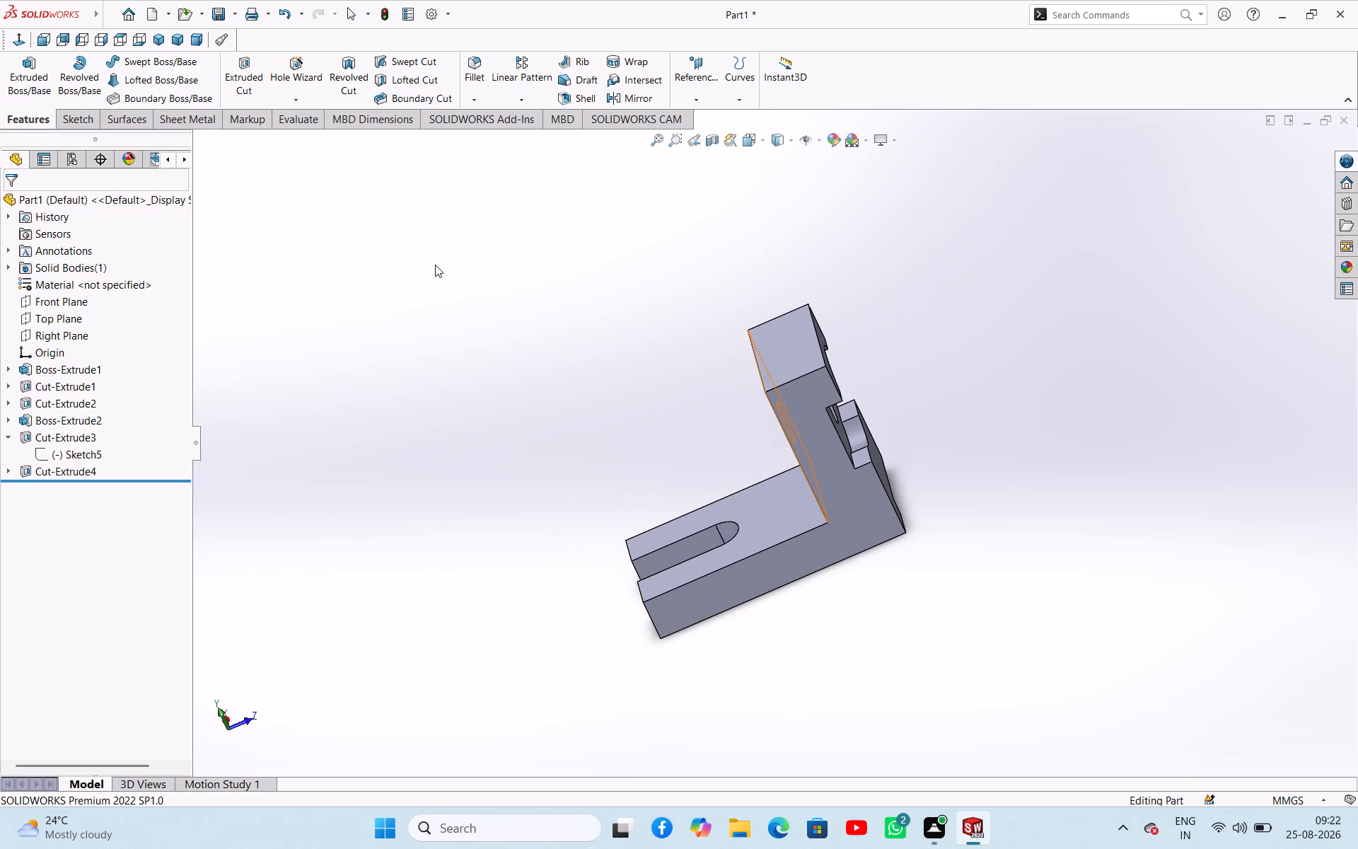
{"action": "left_click", "coordinate": [156, 36]}
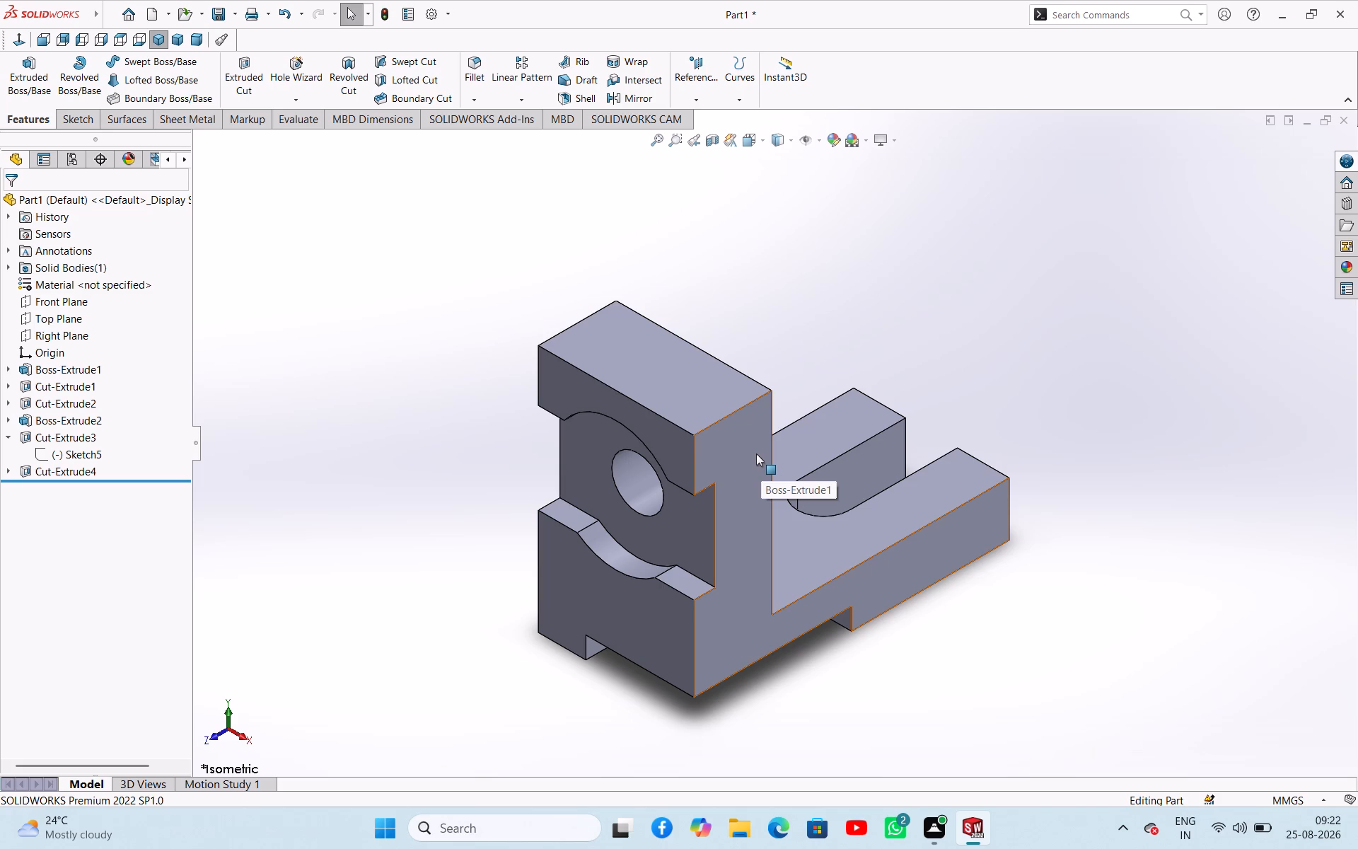
{"action": "scroll", "coordinate": [811, 454], "scroll_direction": "up", "scroll_amount": 2}
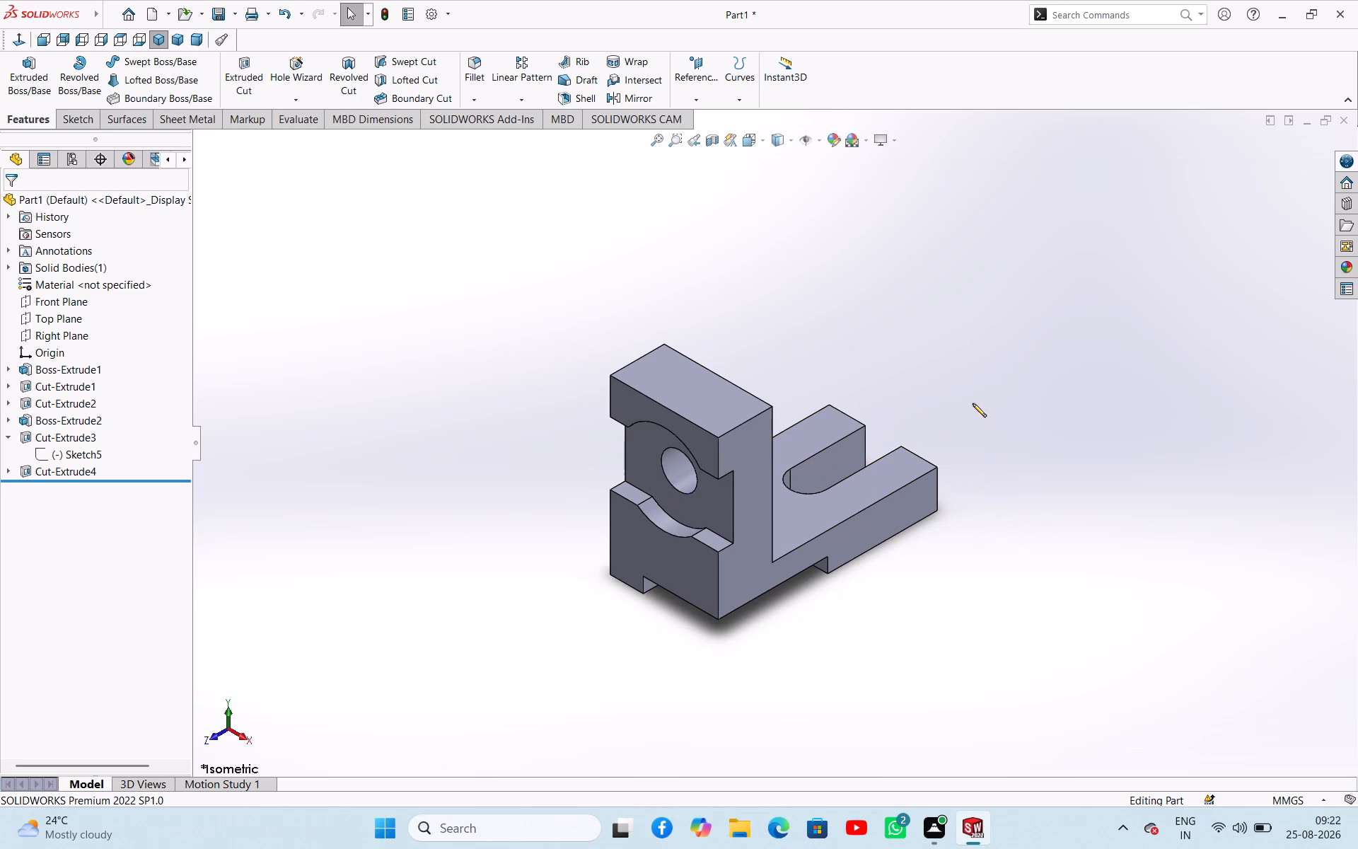
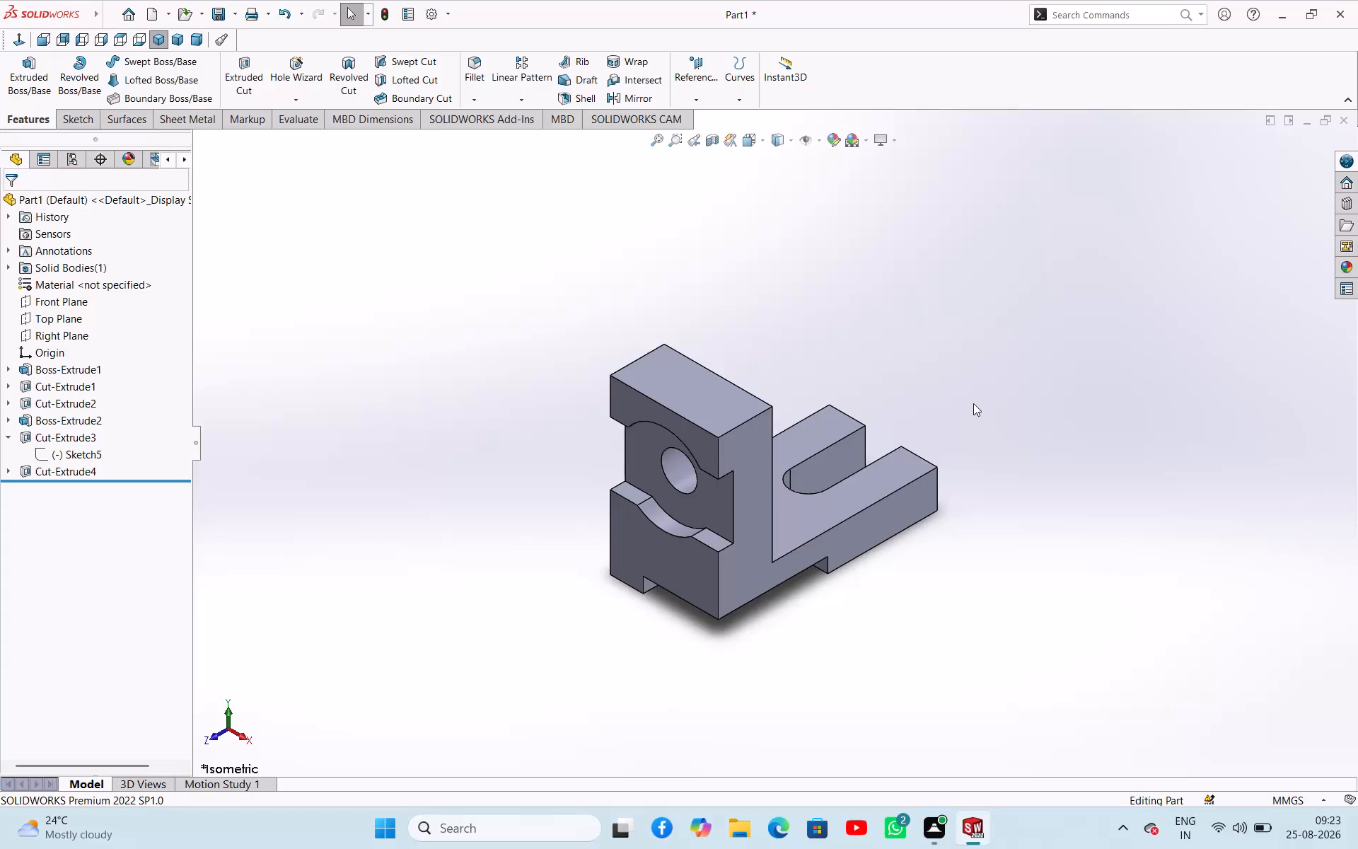
Examine the whole part in the isometric view and from a steeper angle above the slotted base.
{"action": "scroll", "coordinate": [912, 414], "scroll_direction": "up", "scroll_amount": 2}
{"action": "scroll", "coordinate": [799, 497], "scroll_direction": "down", "scroll_amount": 2}
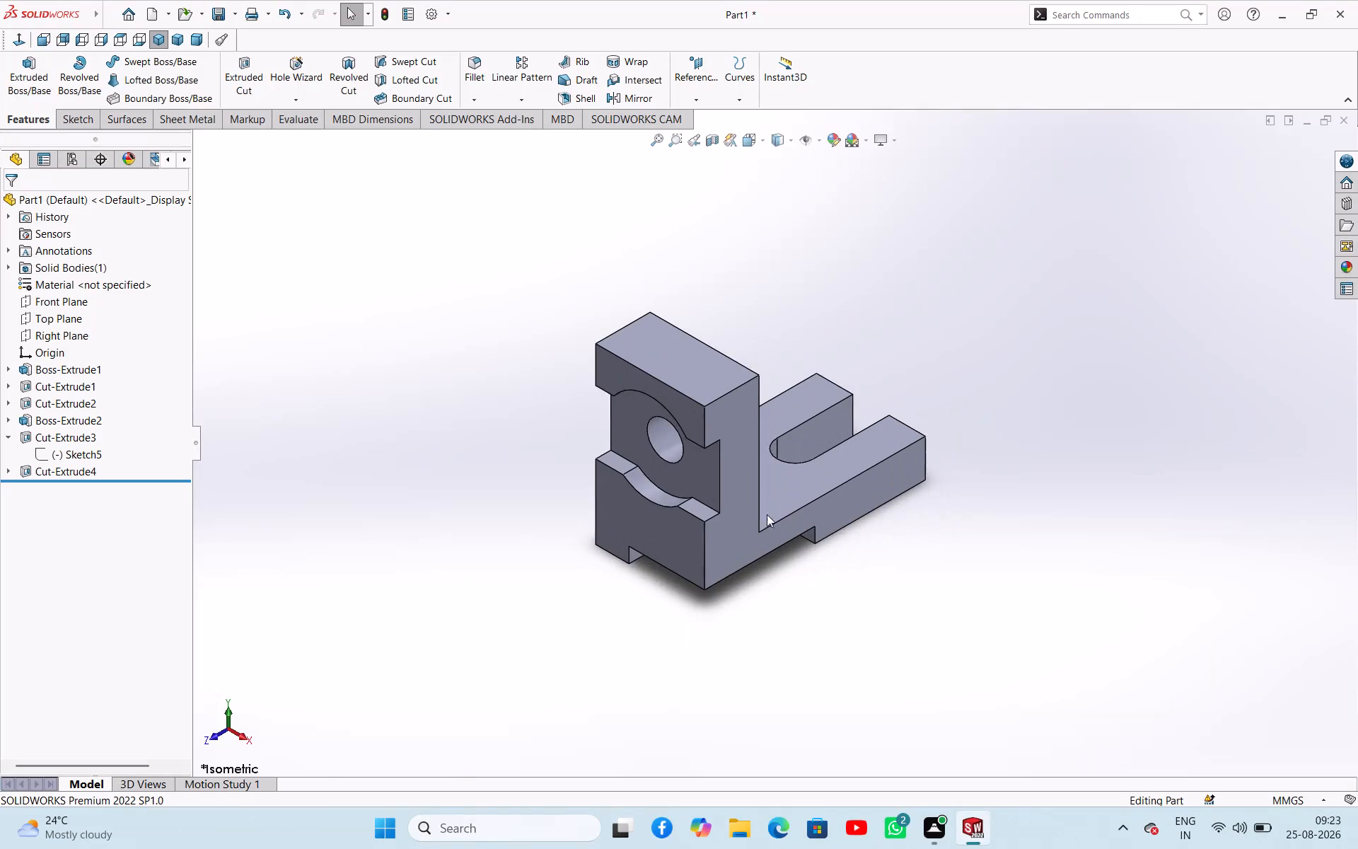
{"action": "scroll", "coordinate": [704, 534], "scroll_direction": "down", "scroll_amount": 4}
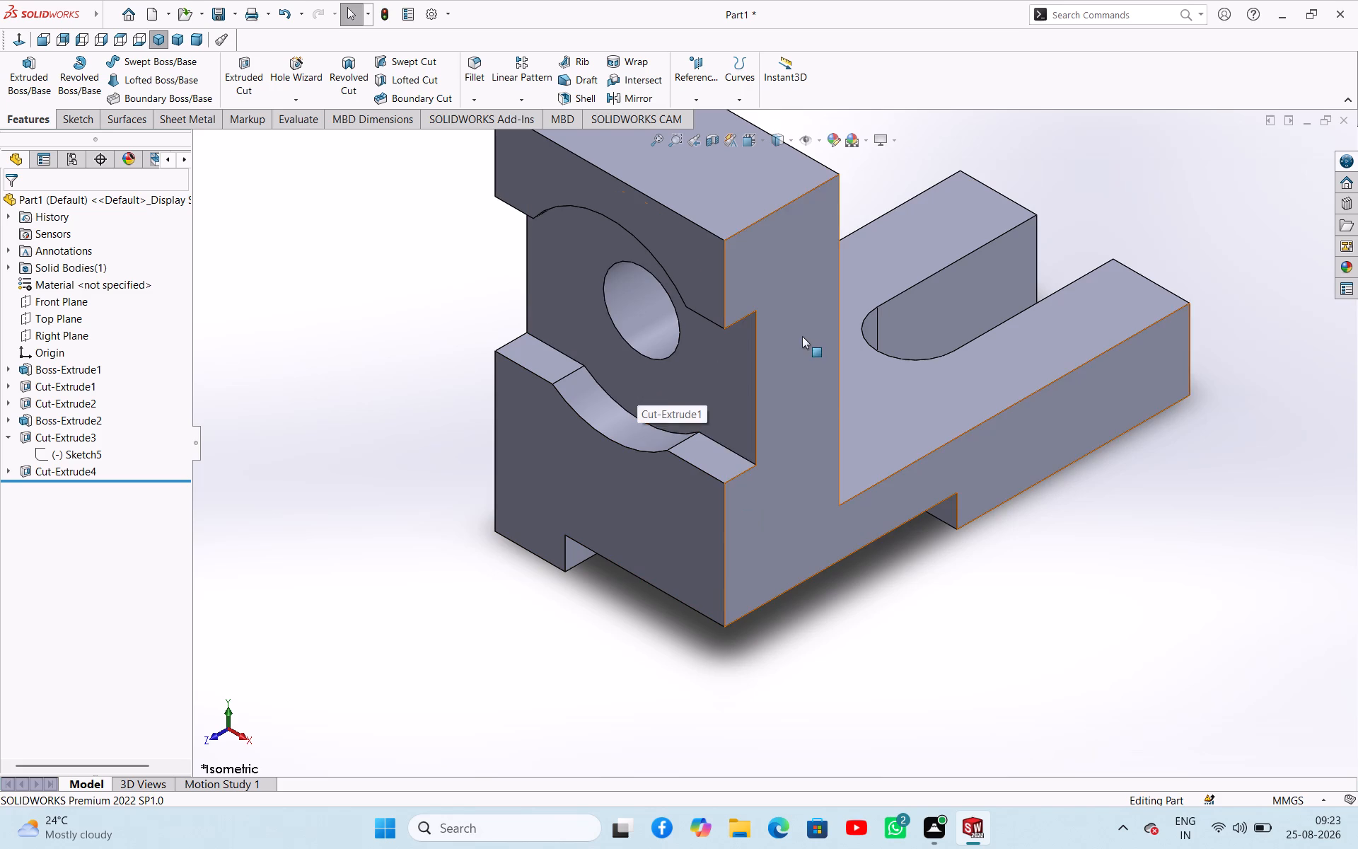
{"action": "scroll", "coordinate": [731, 430], "scroll_direction": "up", "scroll_amount": 3}
{"action": "scroll", "coordinate": [794, 252], "scroll_direction": "down", "scroll_amount": 2}
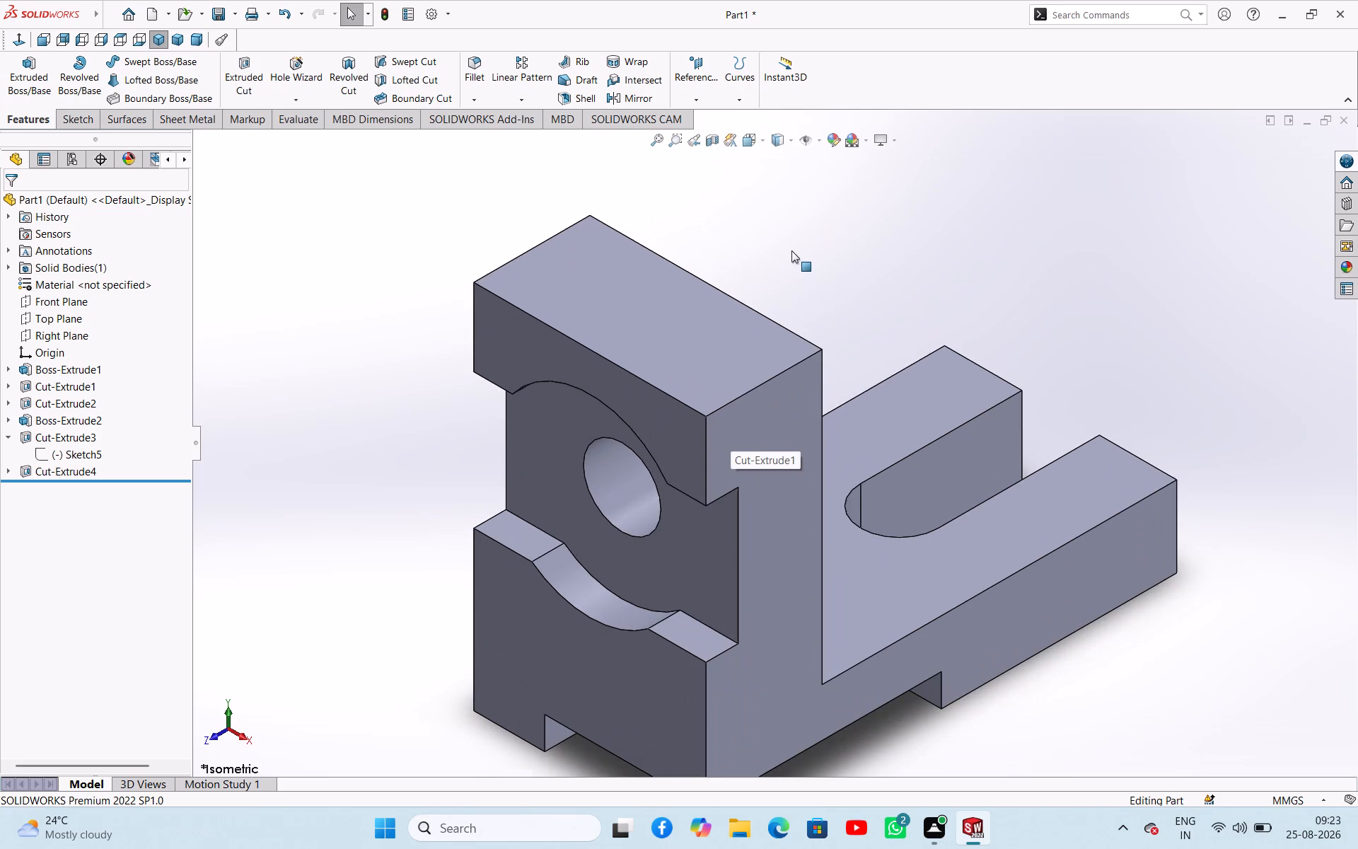
{"action": "scroll", "coordinate": [791, 250], "scroll_direction": "down", "scroll_amount": 1}
{"action": "left_click", "coordinate": [791, 250]}
{"action": "middle_click_drag", "start_coordinate": [793, 248], "coordinate": [753, 285]}
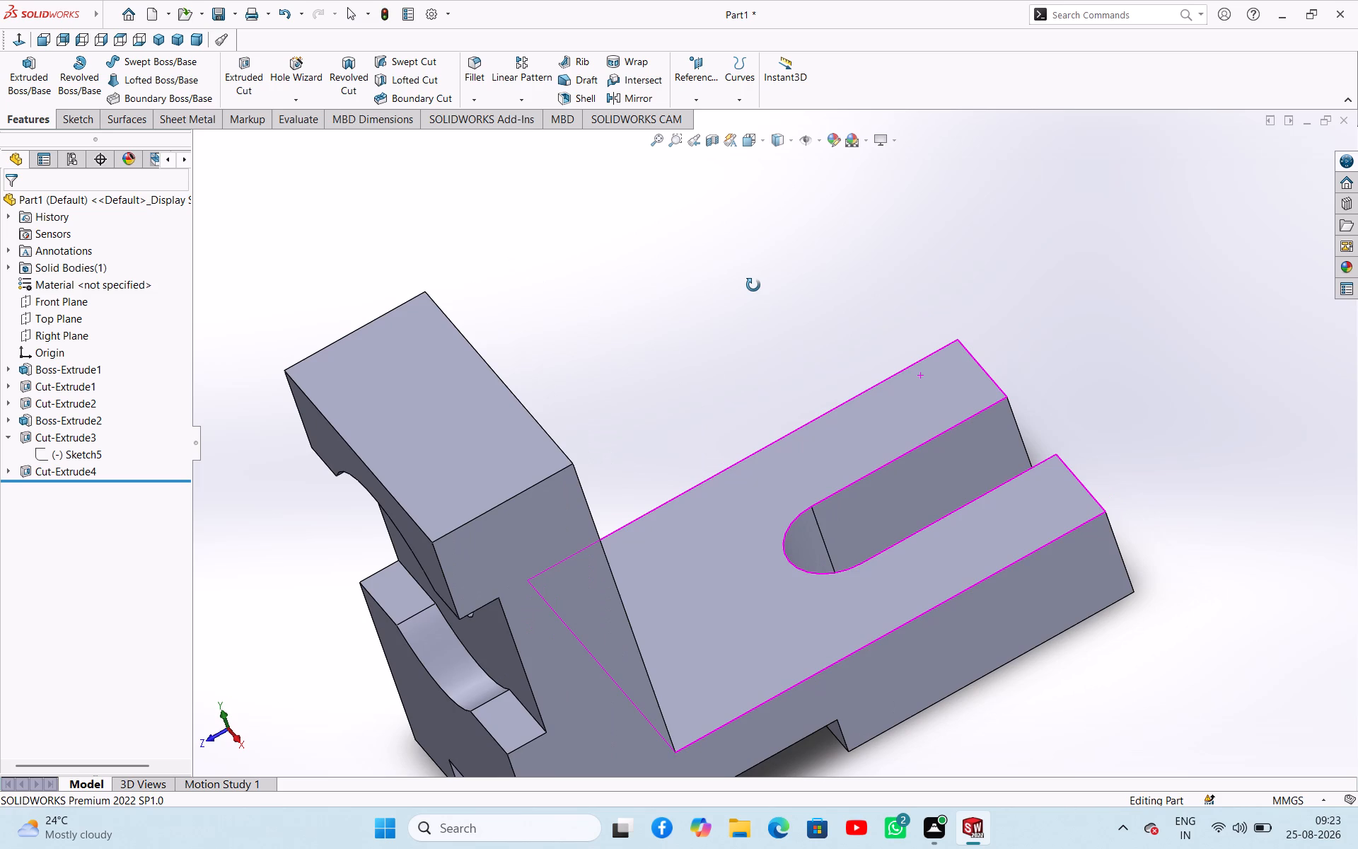
{"action": "middle_click_drag", "start_coordinate": [753, 285], "coordinate": [750, 282]}
{"action": "scroll", "coordinate": [745, 277], "scroll_direction": "up", "scroll_amount": 1}
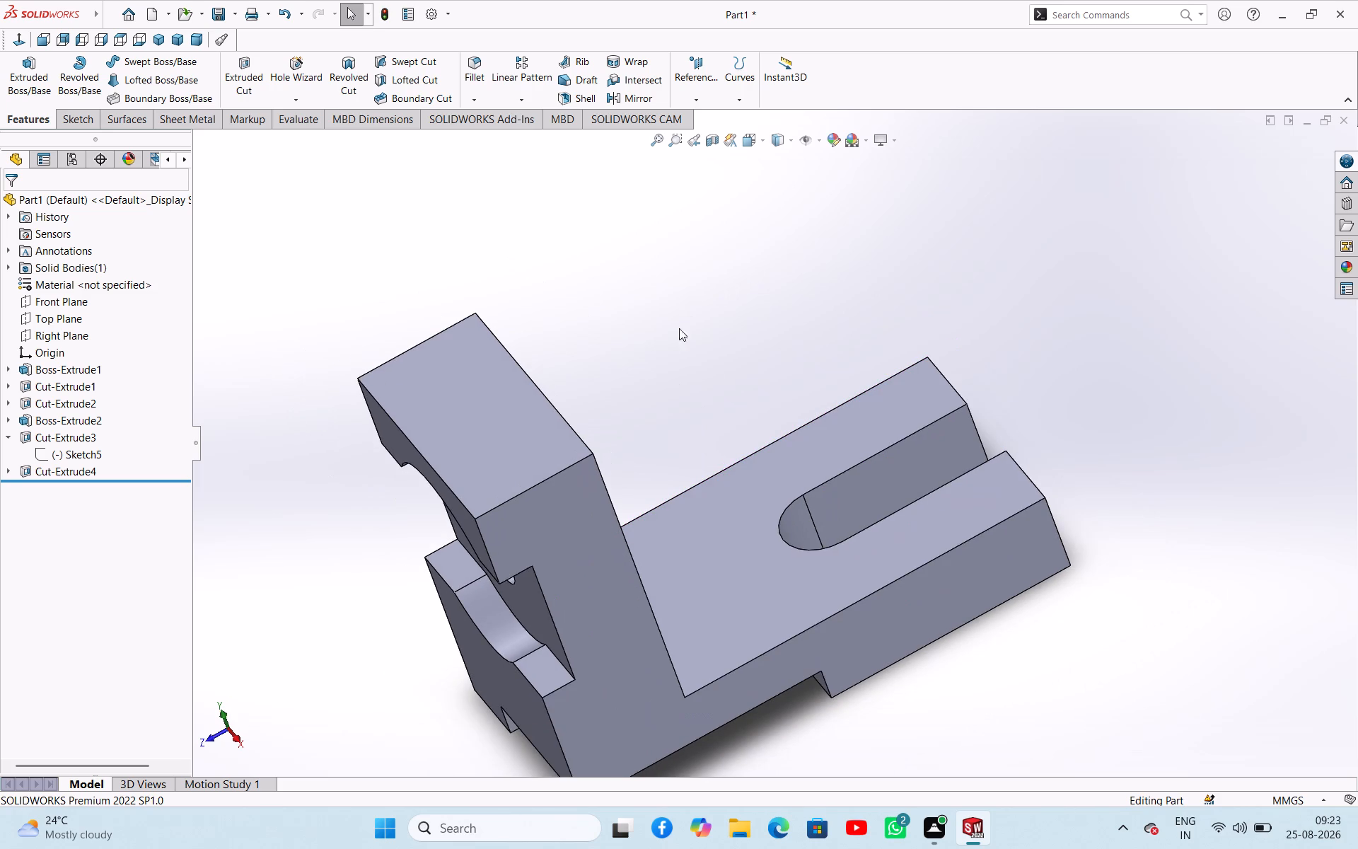
{"action": "scroll", "coordinate": [672, 338], "scroll_direction": "up", "scroll_amount": 3}
{"action": "scroll", "coordinate": [562, 395], "scroll_direction": "up", "scroll_amount": 1}
{"action": "scroll", "coordinate": [536, 441], "scroll_direction": "down", "scroll_amount": 2}
{"action": "scroll", "coordinate": [956, 555], "scroll_direction": "down", "scroll_amount": 2}
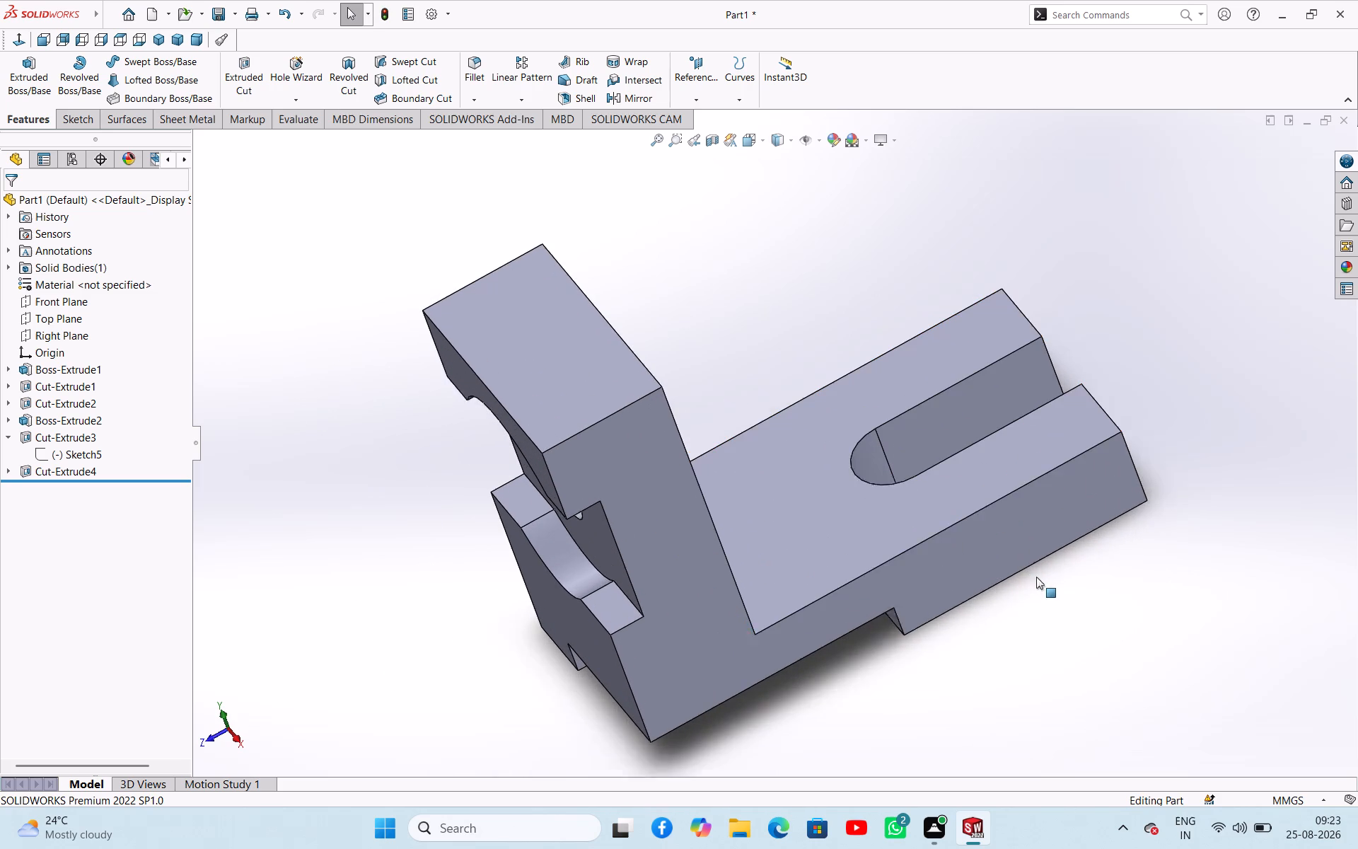
Inspect the part's L-shaped side face, the slot's straight wall and the slotted top face of the base.
{"action": "scroll", "coordinate": [1036, 577], "scroll_direction": "down", "scroll_amount": 1}
{"action": "left_click", "coordinate": [1032, 517]}
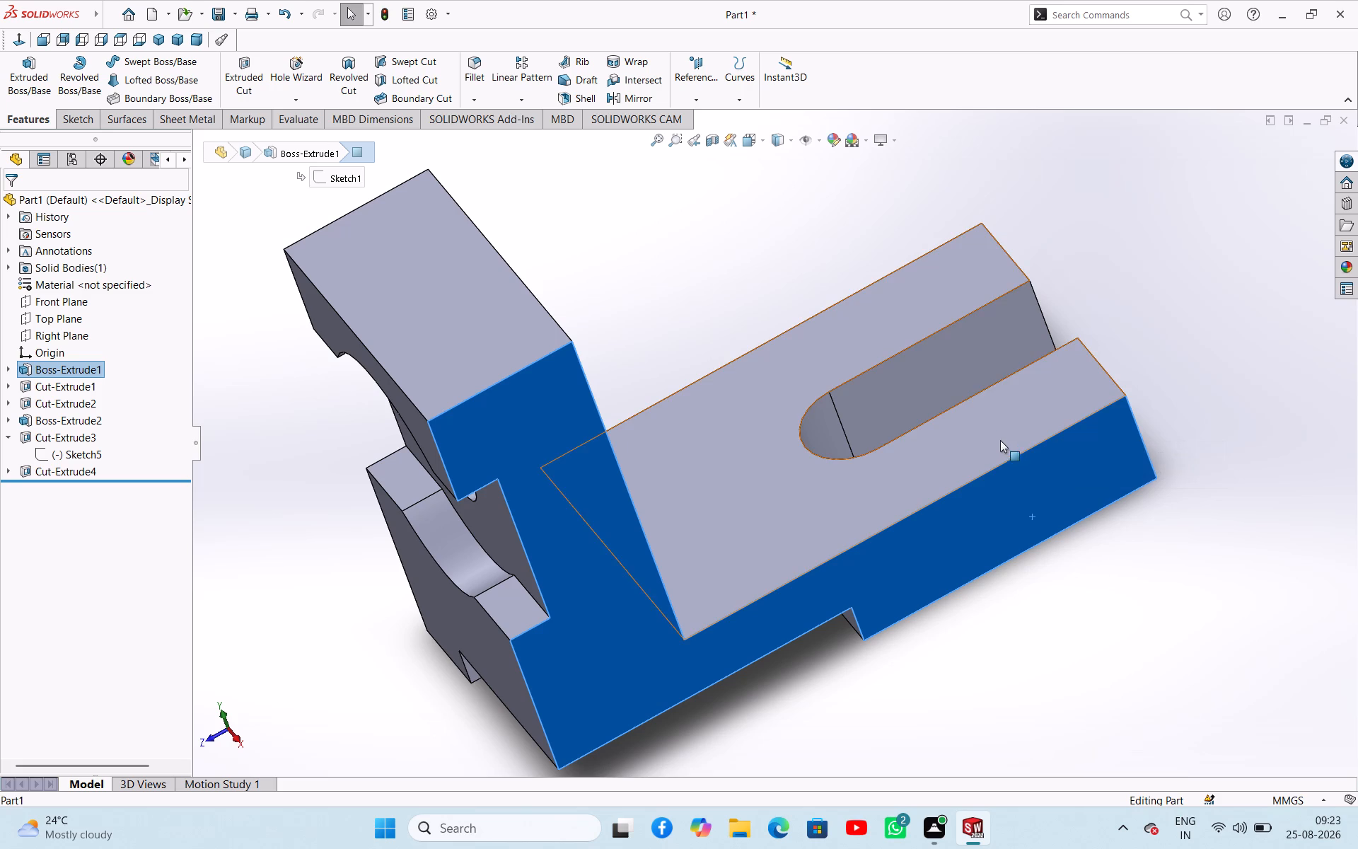
{"action": "left_click", "coordinate": [964, 375]}
{"action": "left_click", "coordinate": [770, 266]}
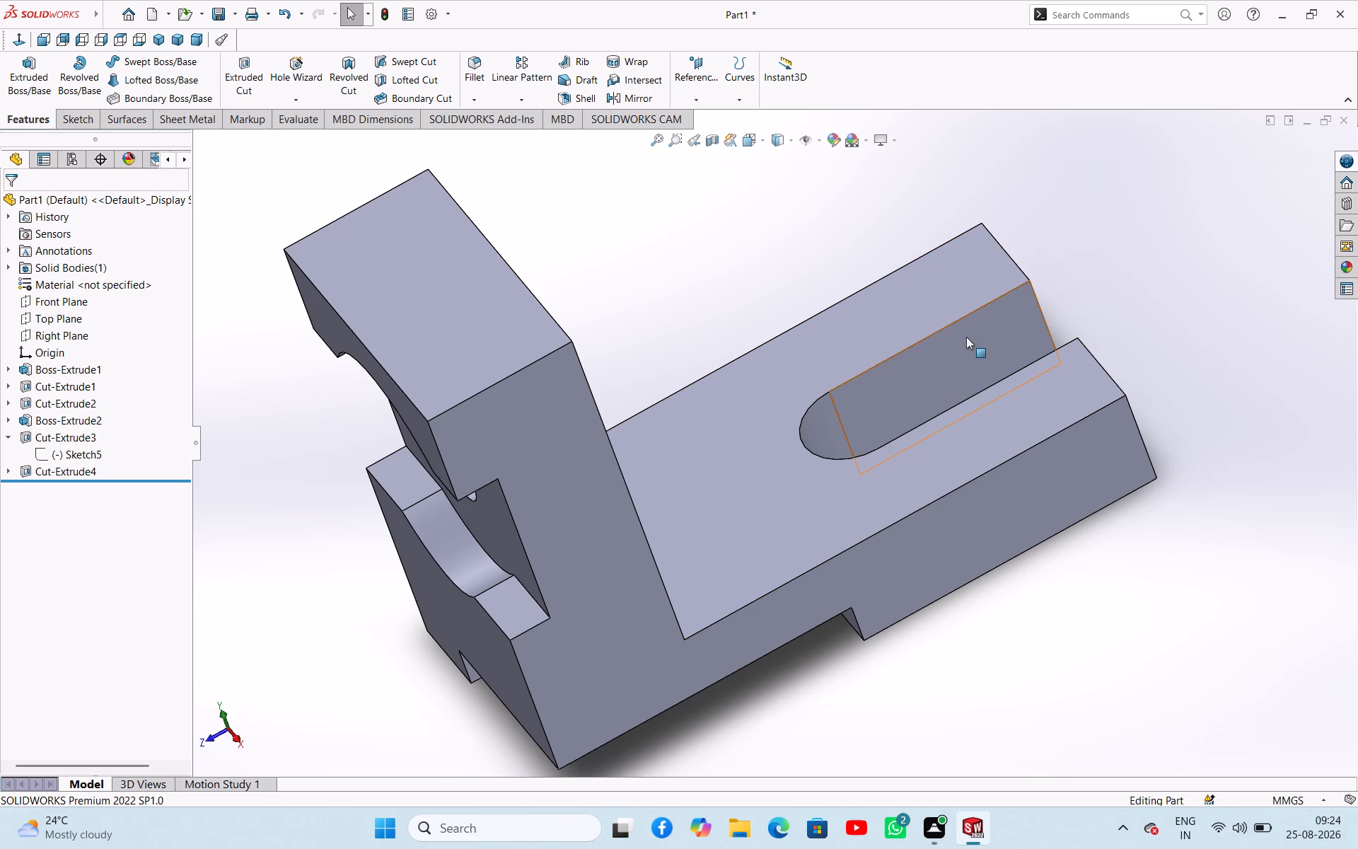
{"action": "scroll", "coordinate": [936, 469], "scroll_direction": "up", "scroll_amount": 2}
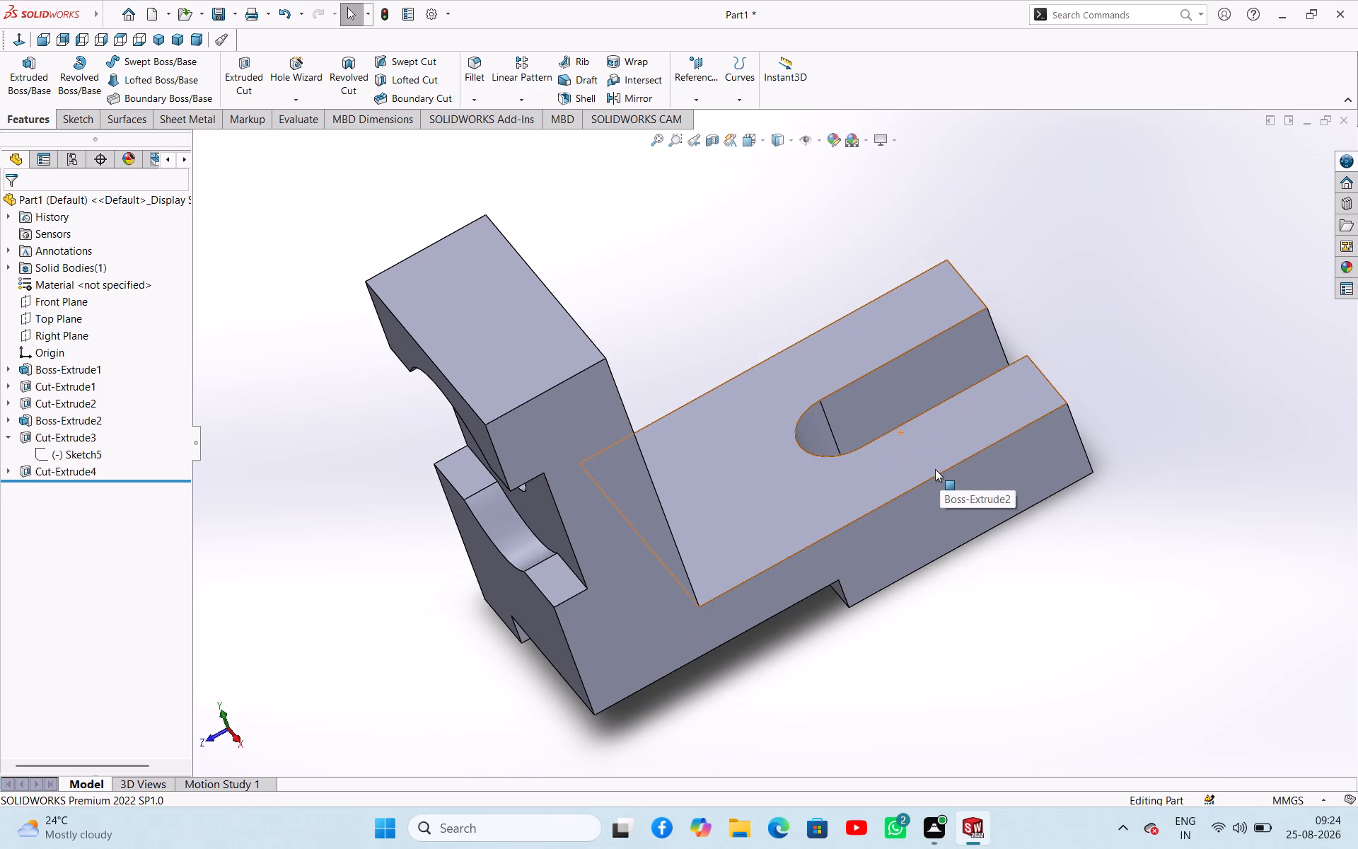
{"action": "scroll", "coordinate": [935, 469], "scroll_direction": "down", "scroll_amount": 3}
{"action": "scroll", "coordinate": [933, 469], "scroll_direction": "up", "scroll_amount": 3}
{"action": "left_click", "coordinate": [872, 407]}
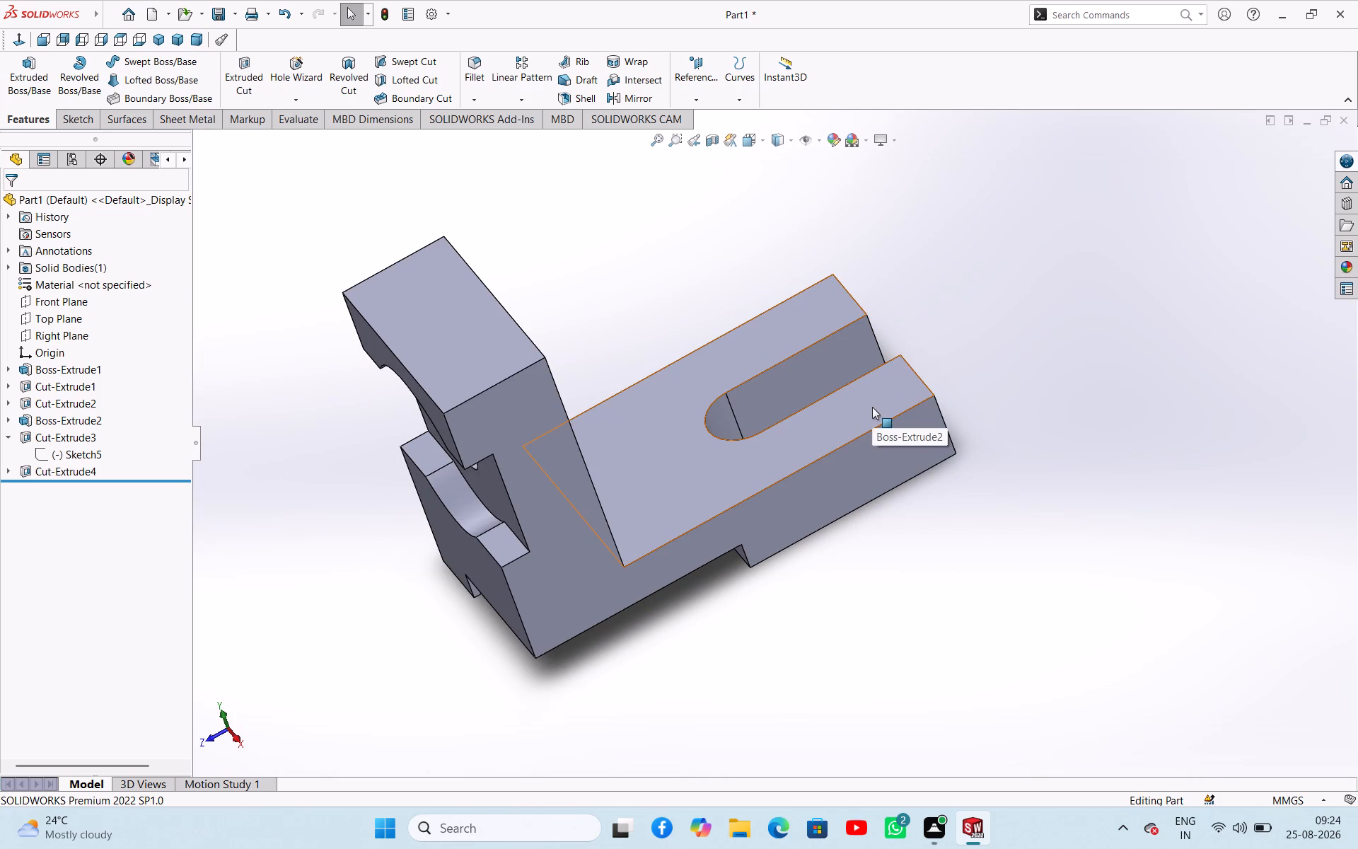
{"action": "left_click", "coordinate": [1051, 502]}
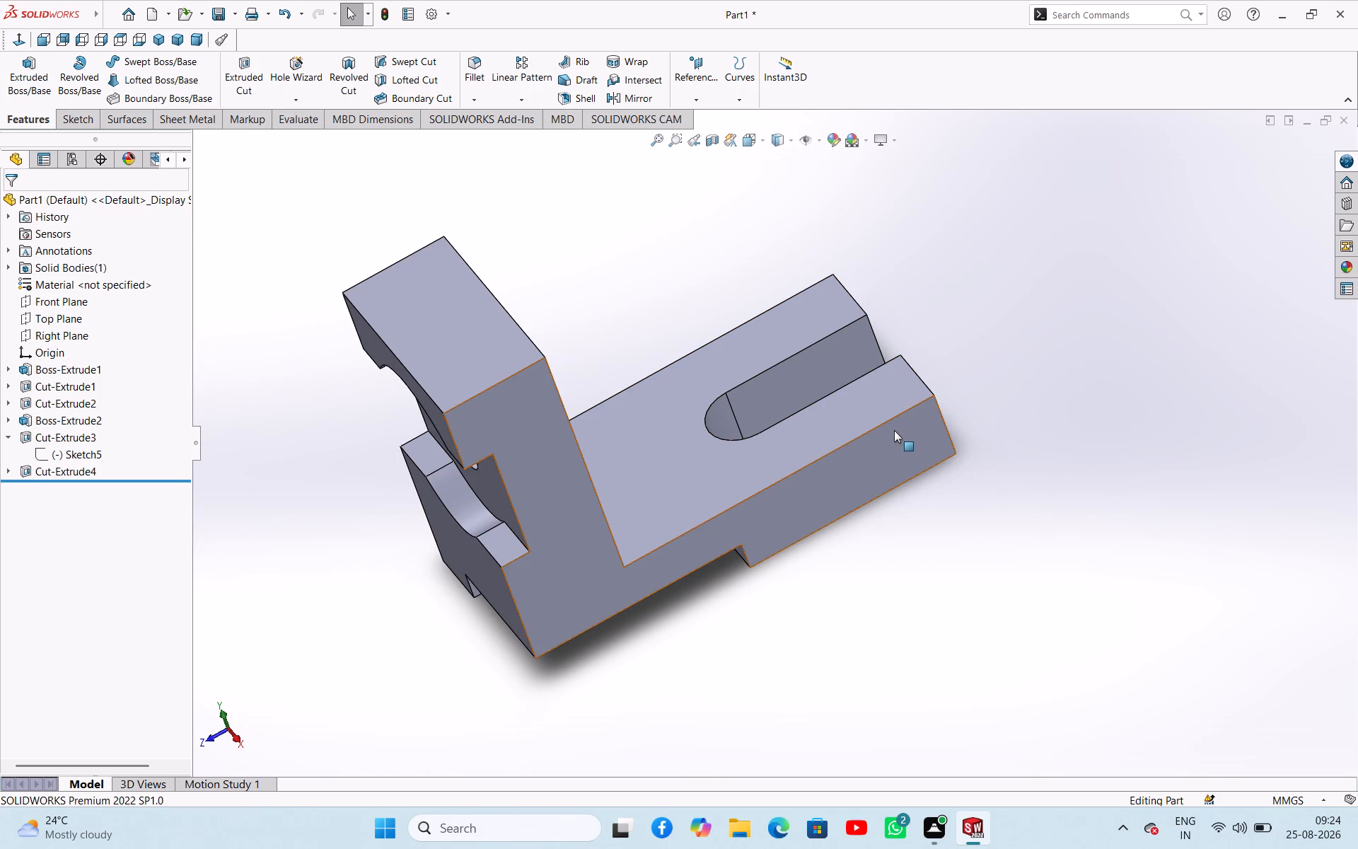
{"action": "left_click", "coordinate": [894, 430]}
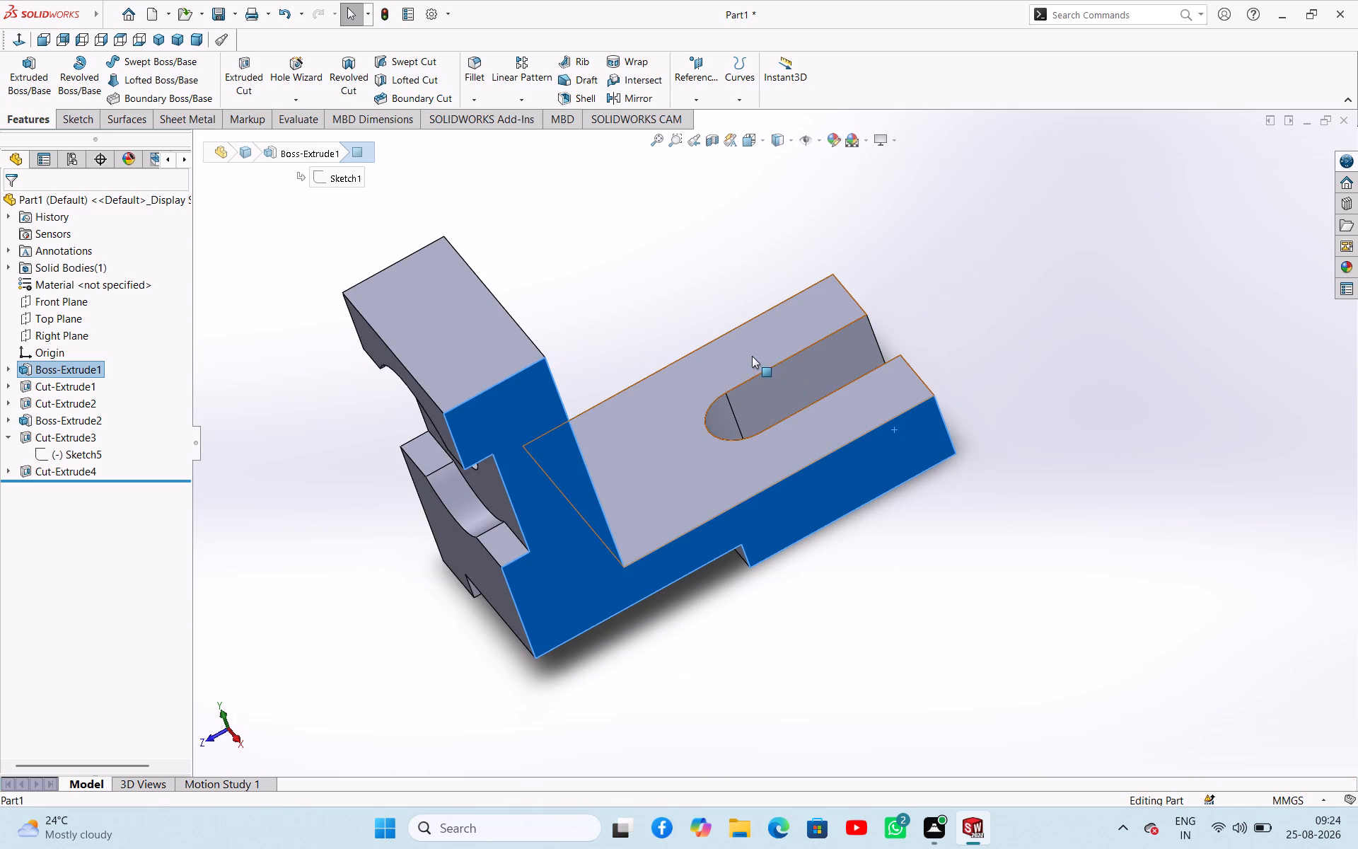
{"action": "left_click", "coordinate": [752, 355]}
{"action": "left_click", "coordinate": [1071, 410]}
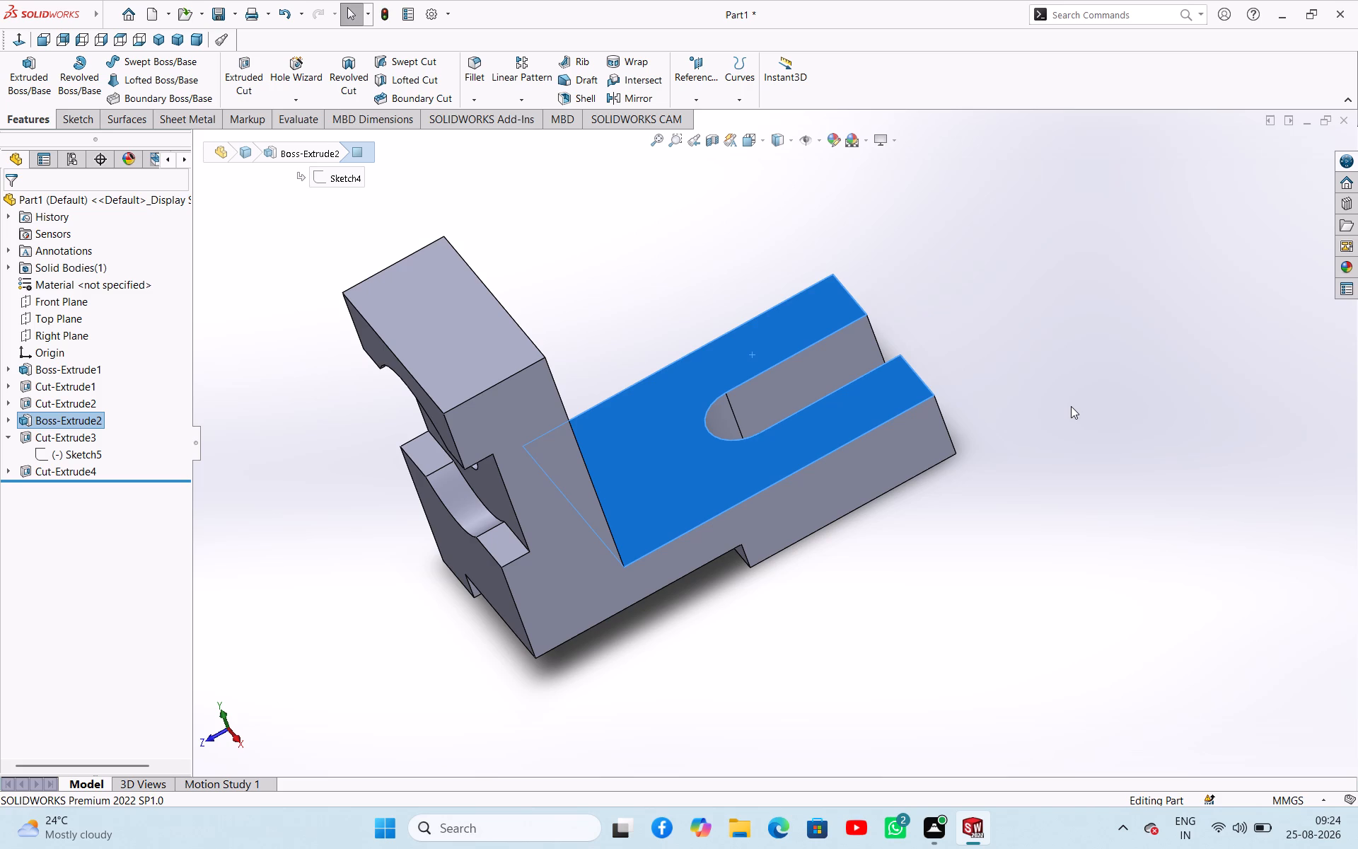
{"action": "left_click", "coordinate": [1071, 406]}
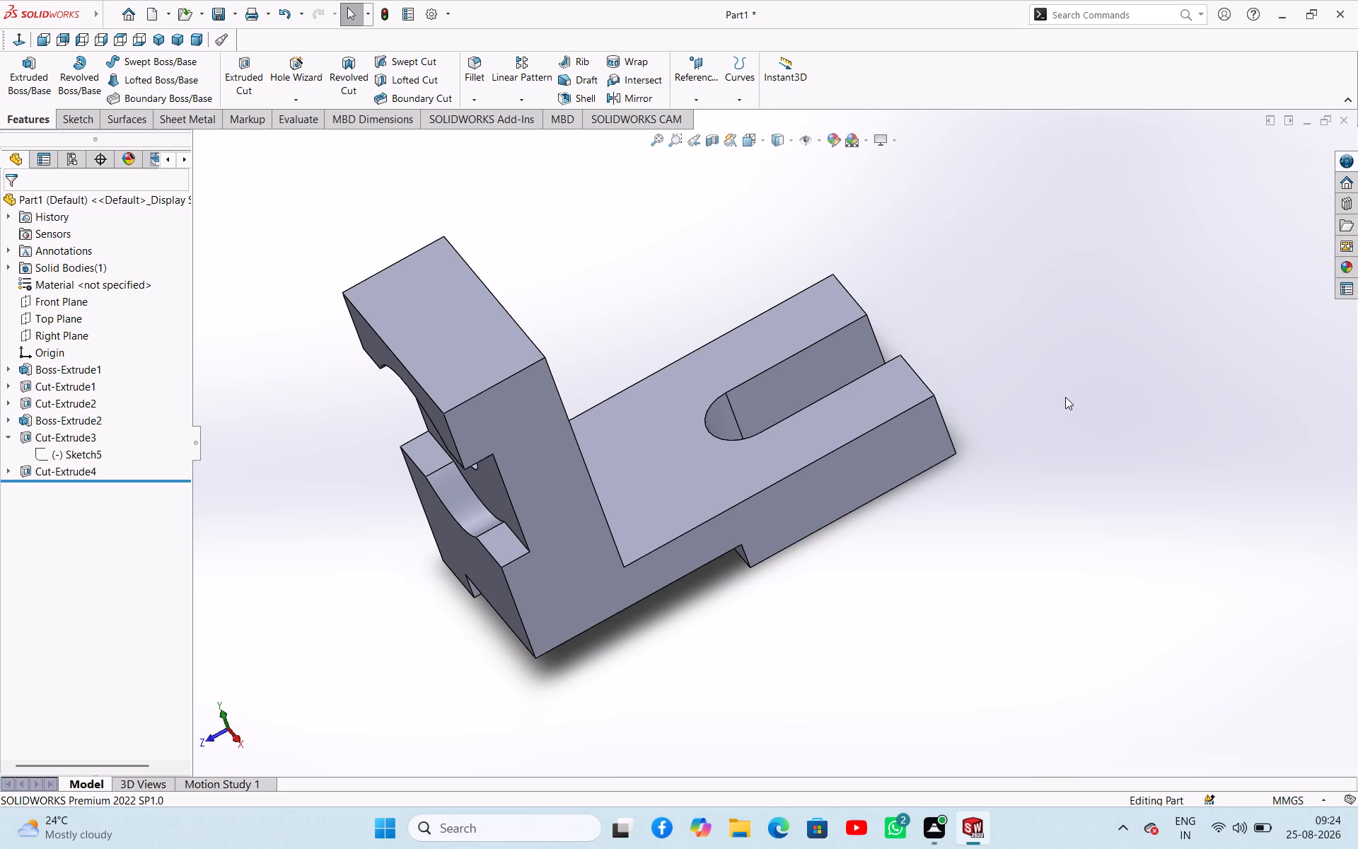
Check the vertical corner edge and the short top edge at the free end of the base's near arm.
{"action": "left_click", "coordinate": [940, 408]}
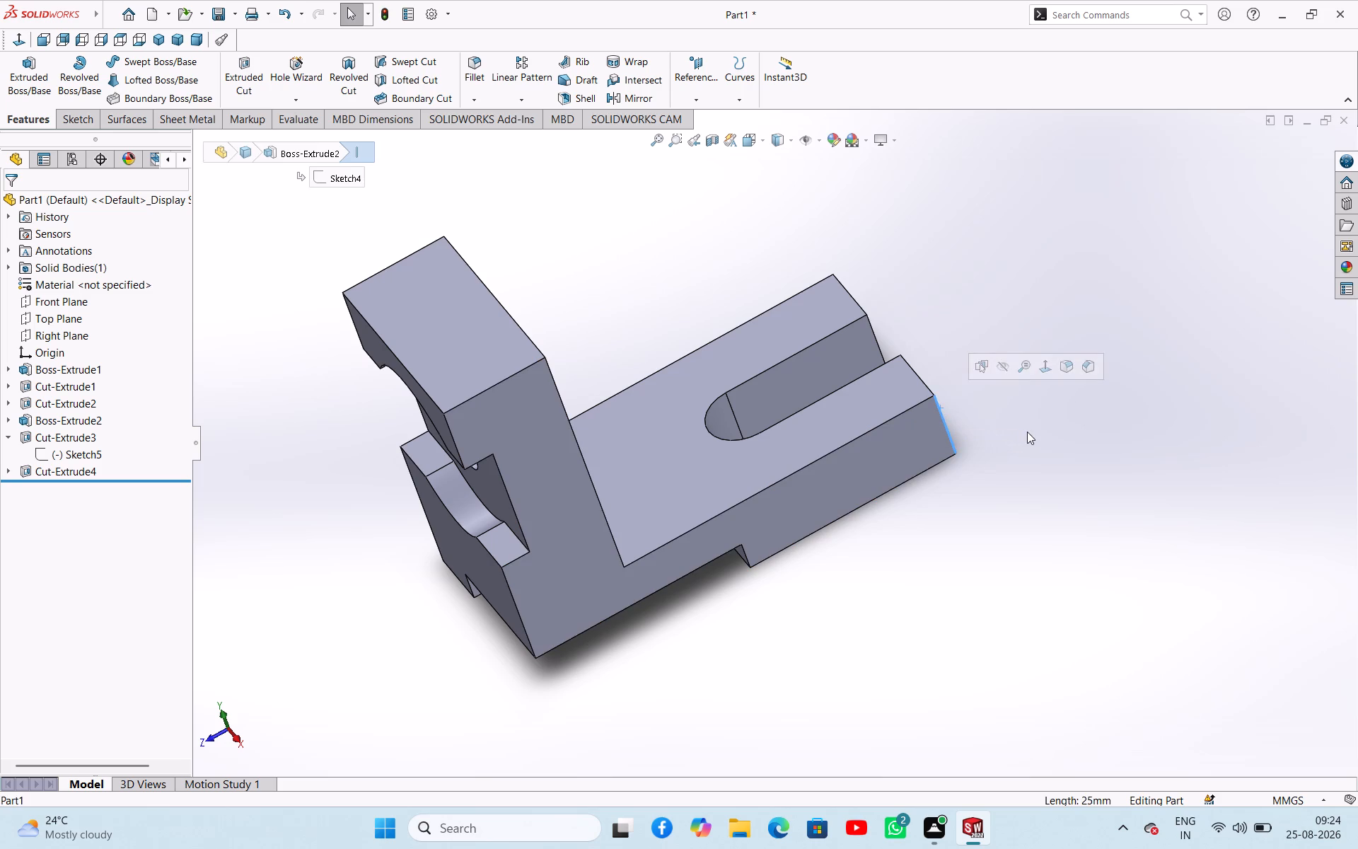
{"action": "left_click", "coordinate": [1027, 432]}
{"action": "left_click", "coordinate": [936, 447]}
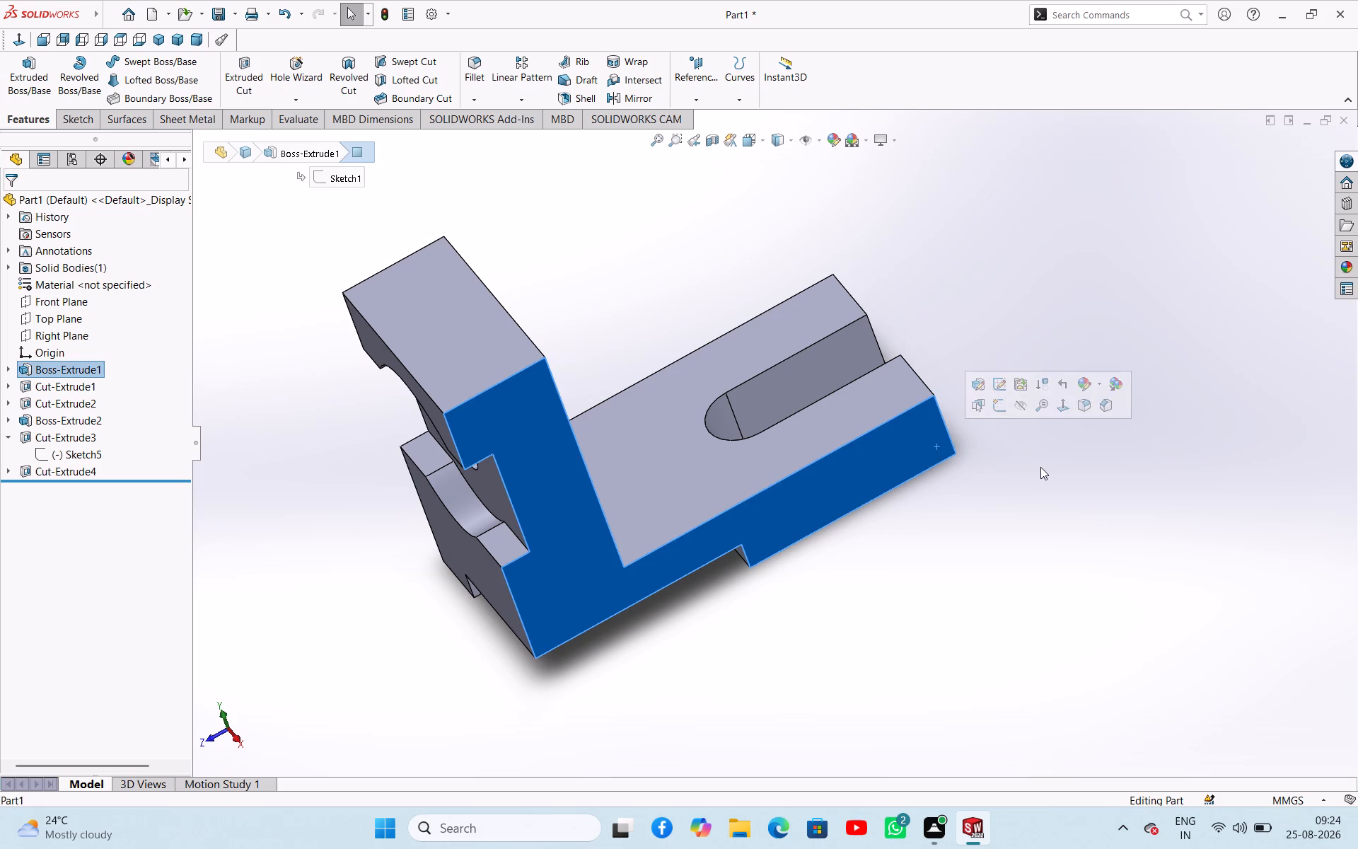
{"action": "left_click", "coordinate": [1040, 467]}
{"action": "left_click_drag", "start_coordinate": [922, 381], "coordinate": [936, 379]}
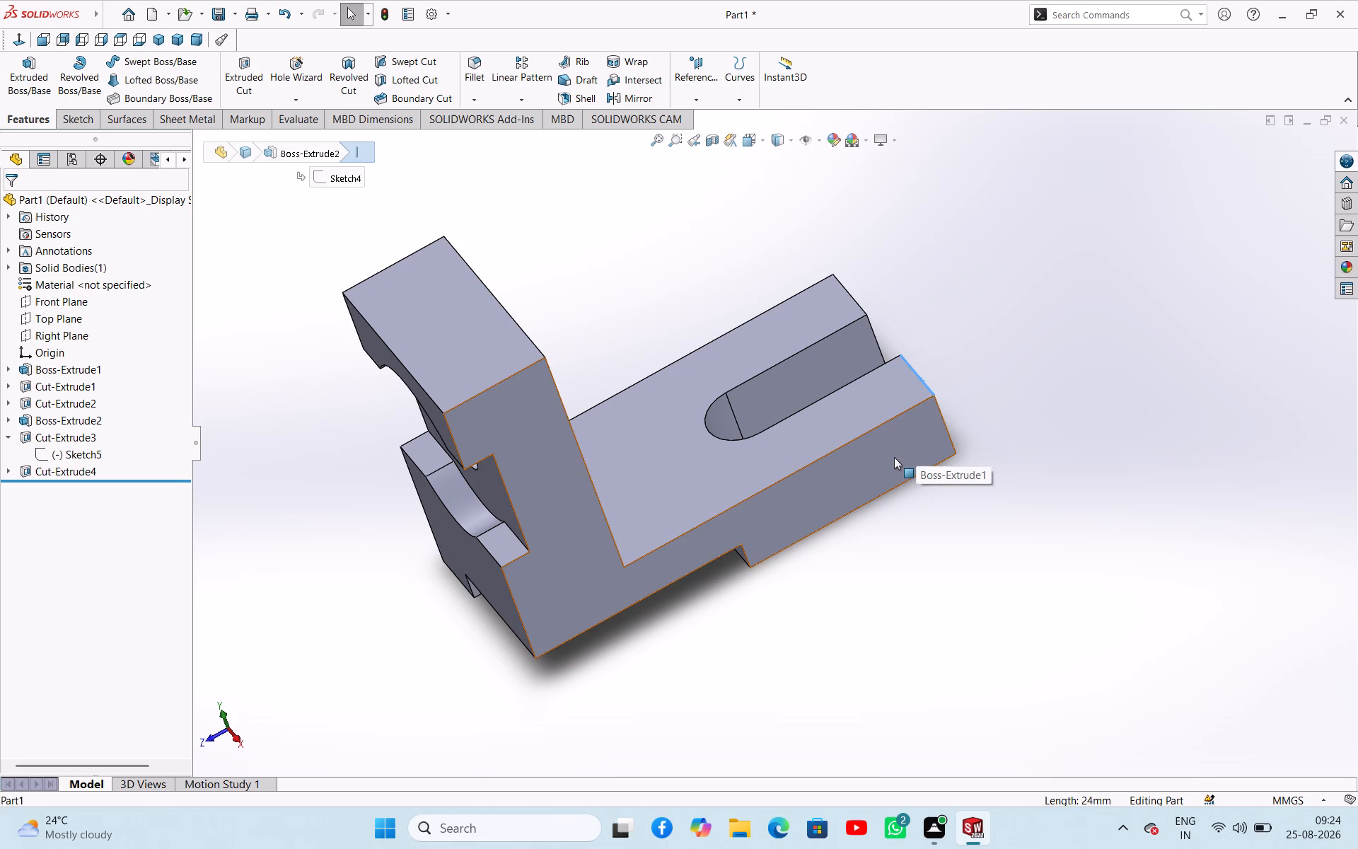
{"action": "left_click", "coordinate": [1105, 367]}
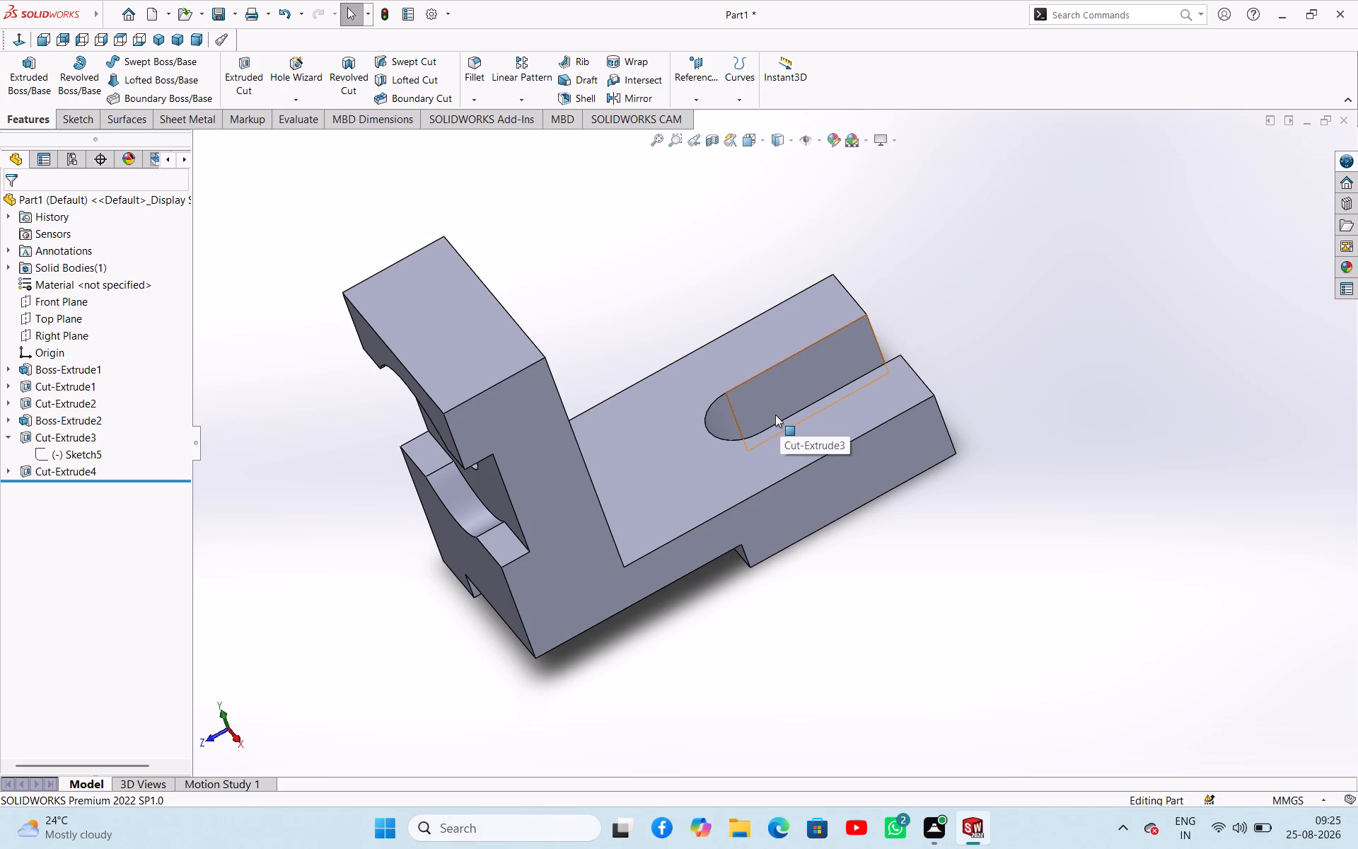
{"action": "left_click", "coordinate": [1122, 480]}
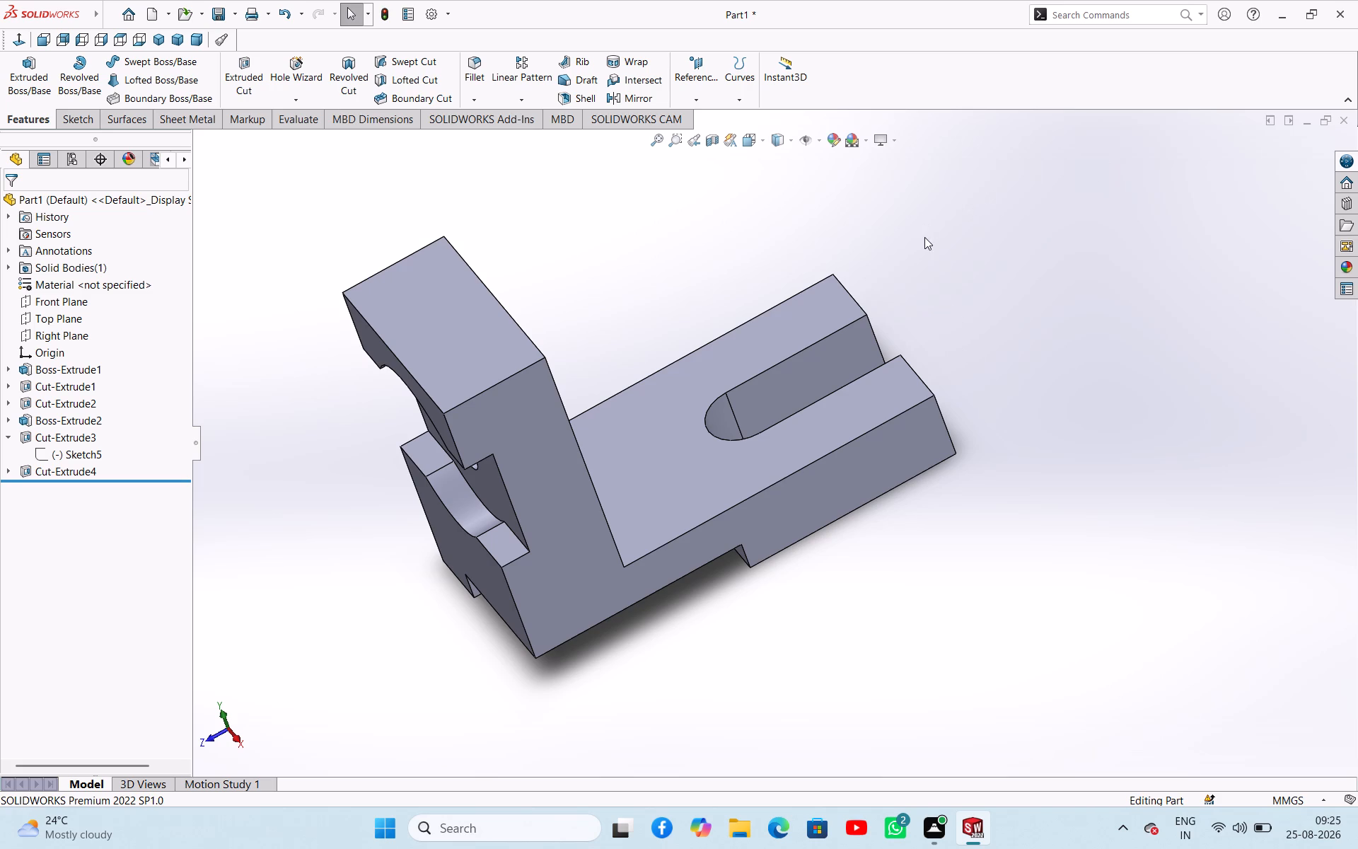
Examine the upright block from the front, checking the through hole and the recess floor around it.
{"action": "scroll", "coordinate": [930, 227], "scroll_direction": "up", "scroll_amount": 2}
{"action": "scroll", "coordinate": [728, 400], "scroll_direction": "down", "scroll_amount": 3}
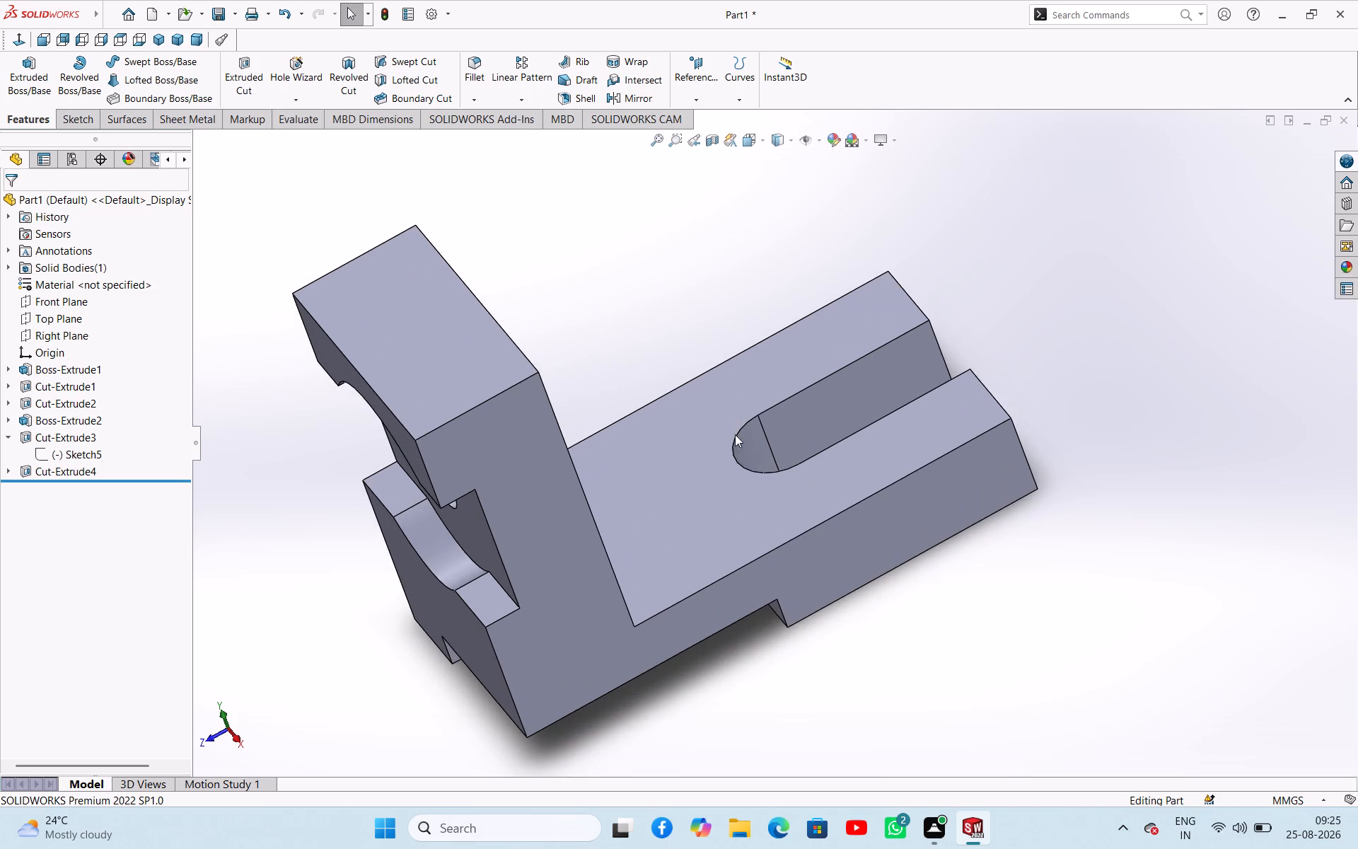
{"action": "middle_click_drag", "start_coordinate": [724, 414], "coordinate": [847, 342]}
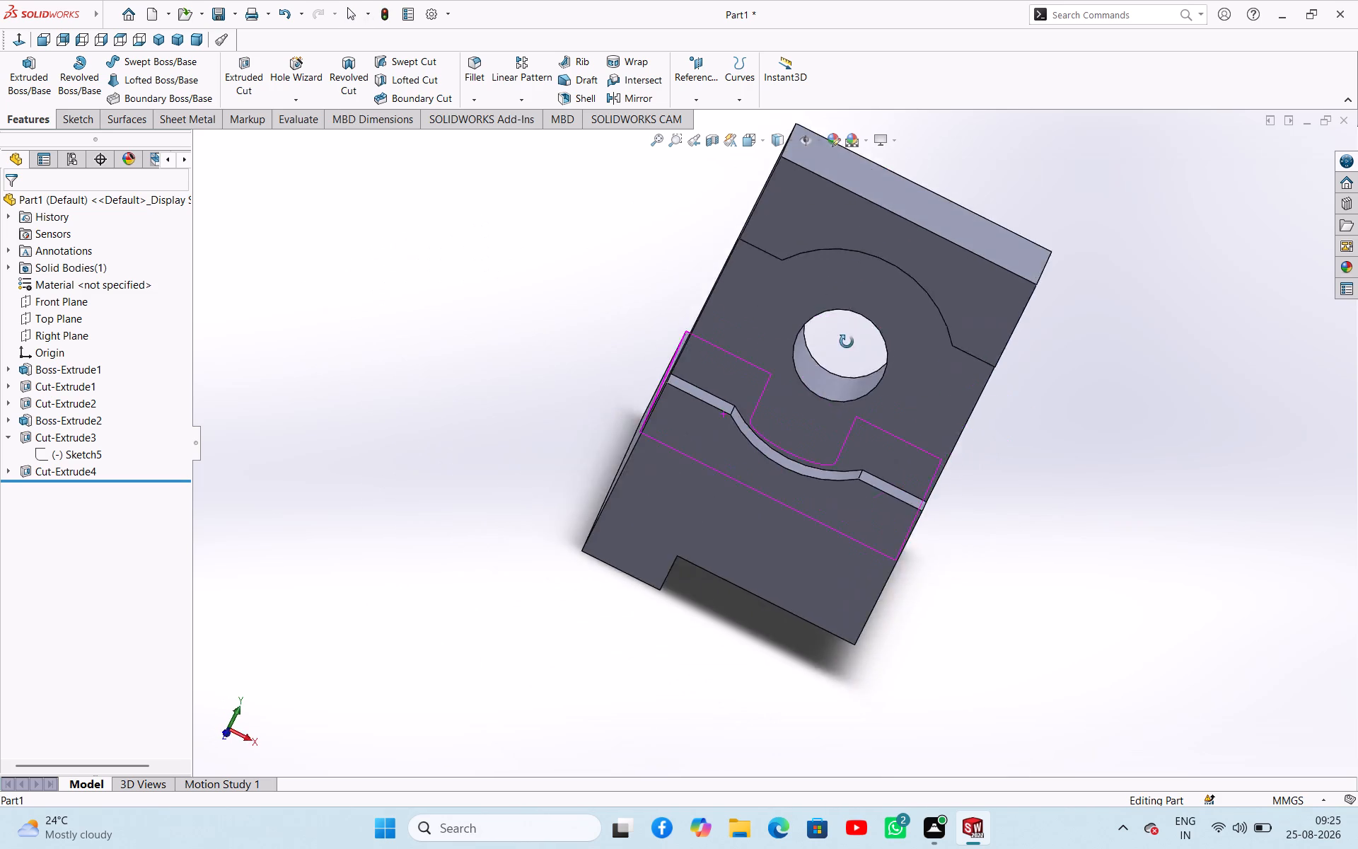
{"action": "middle_click_drag", "start_coordinate": [847, 342], "coordinate": [762, 319]}
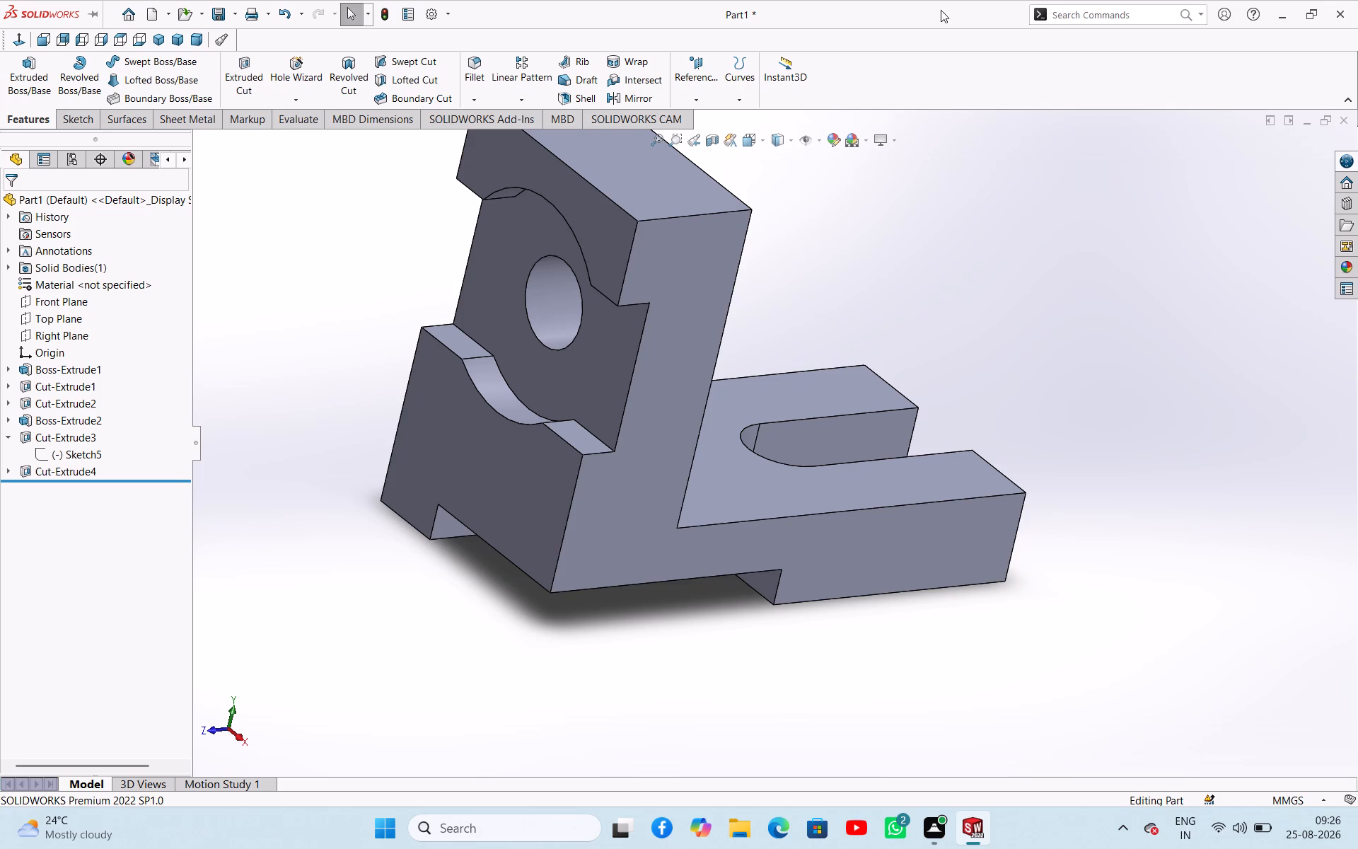
{"action": "scroll", "coordinate": [989, 331], "scroll_direction": "up", "scroll_amount": 3}
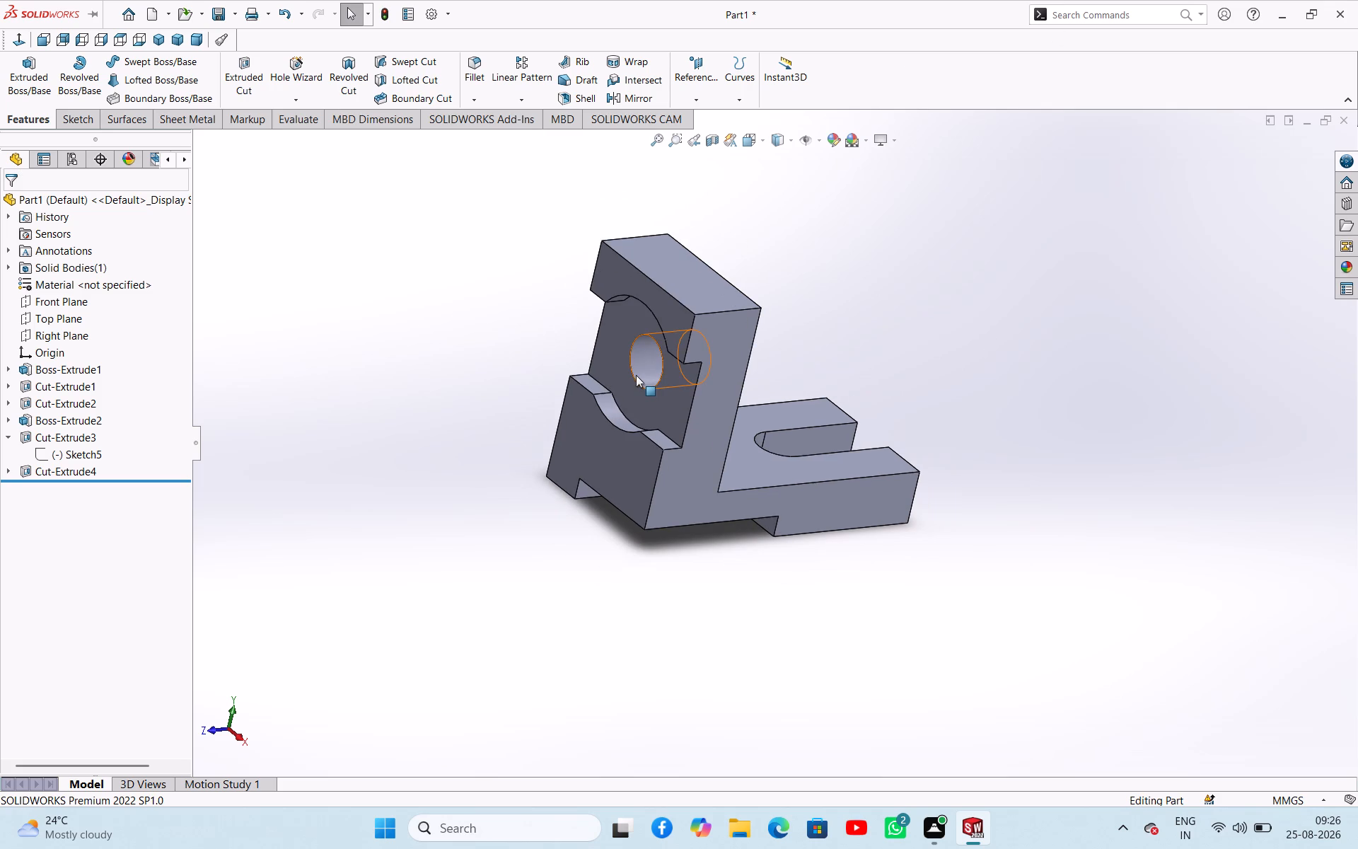
{"action": "left_click", "coordinate": [636, 374]}
{"action": "left_click", "coordinate": [481, 366]}
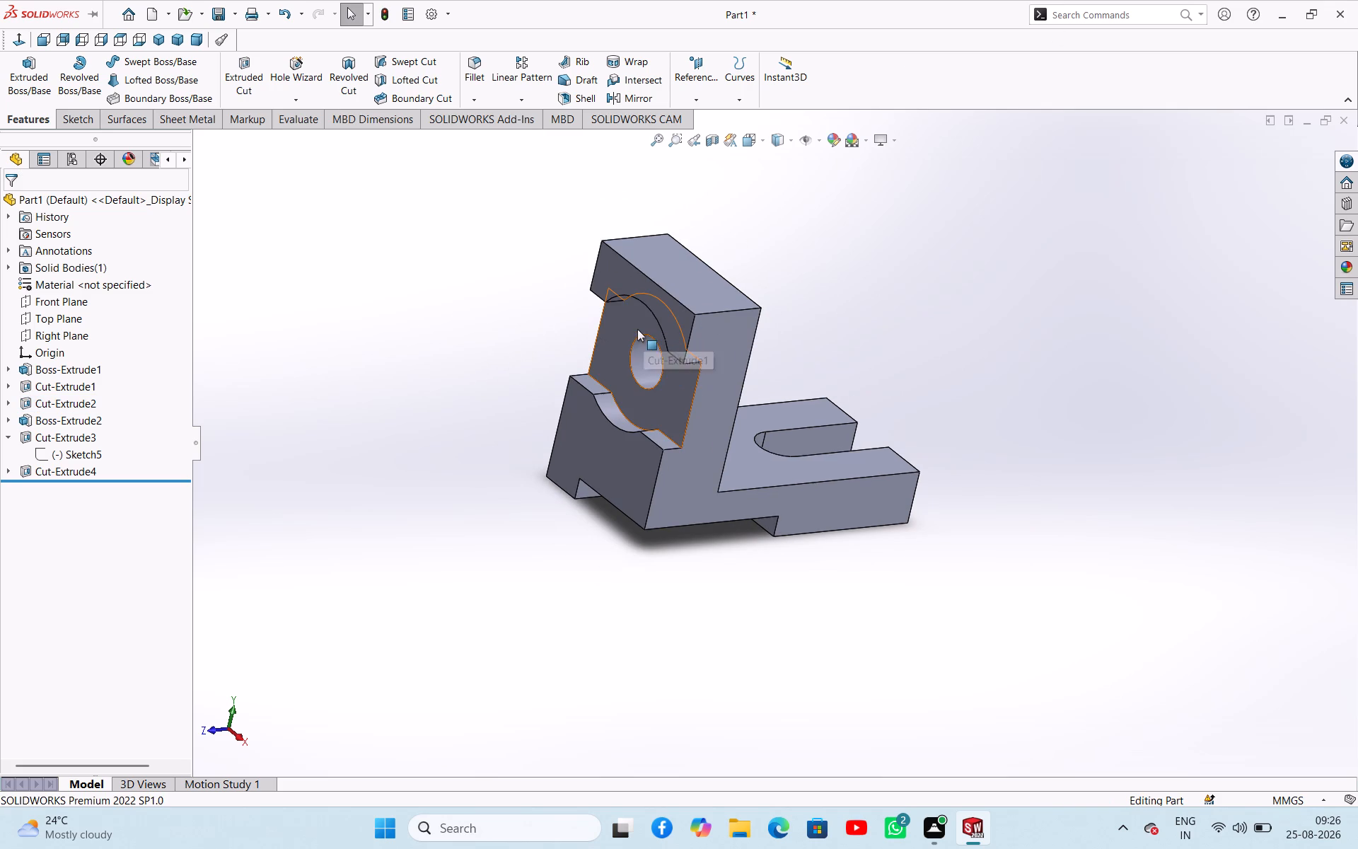
{"action": "left_click", "coordinate": [637, 329]}
{"action": "left_click", "coordinate": [441, 327]}
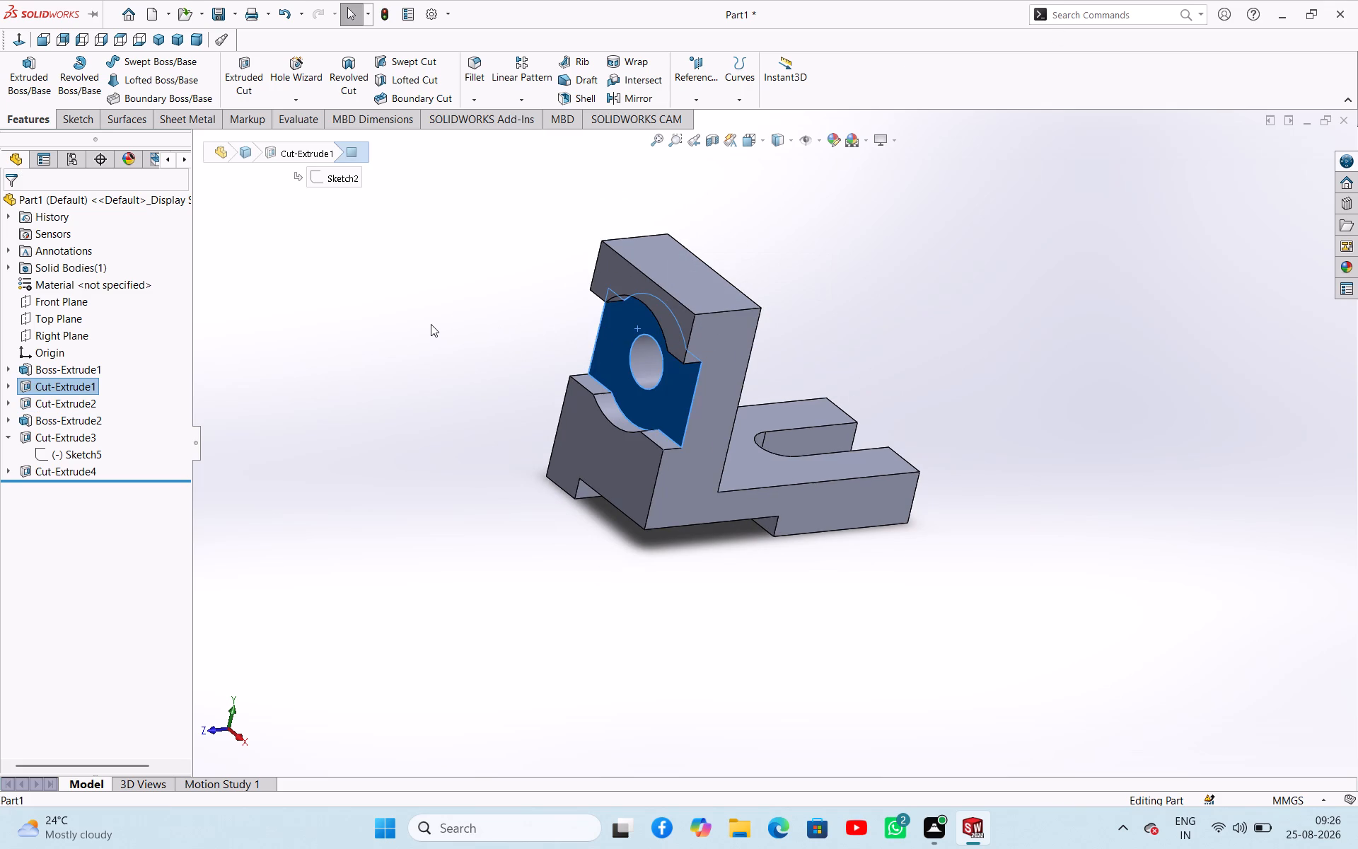
Examine the recessed upright block and slotted base together, close up and from further away.
{"action": "scroll", "coordinate": [430, 323], "scroll_direction": "up", "scroll_amount": 3}
{"action": "scroll", "coordinate": [578, 390], "scroll_direction": "down", "scroll_amount": 2}
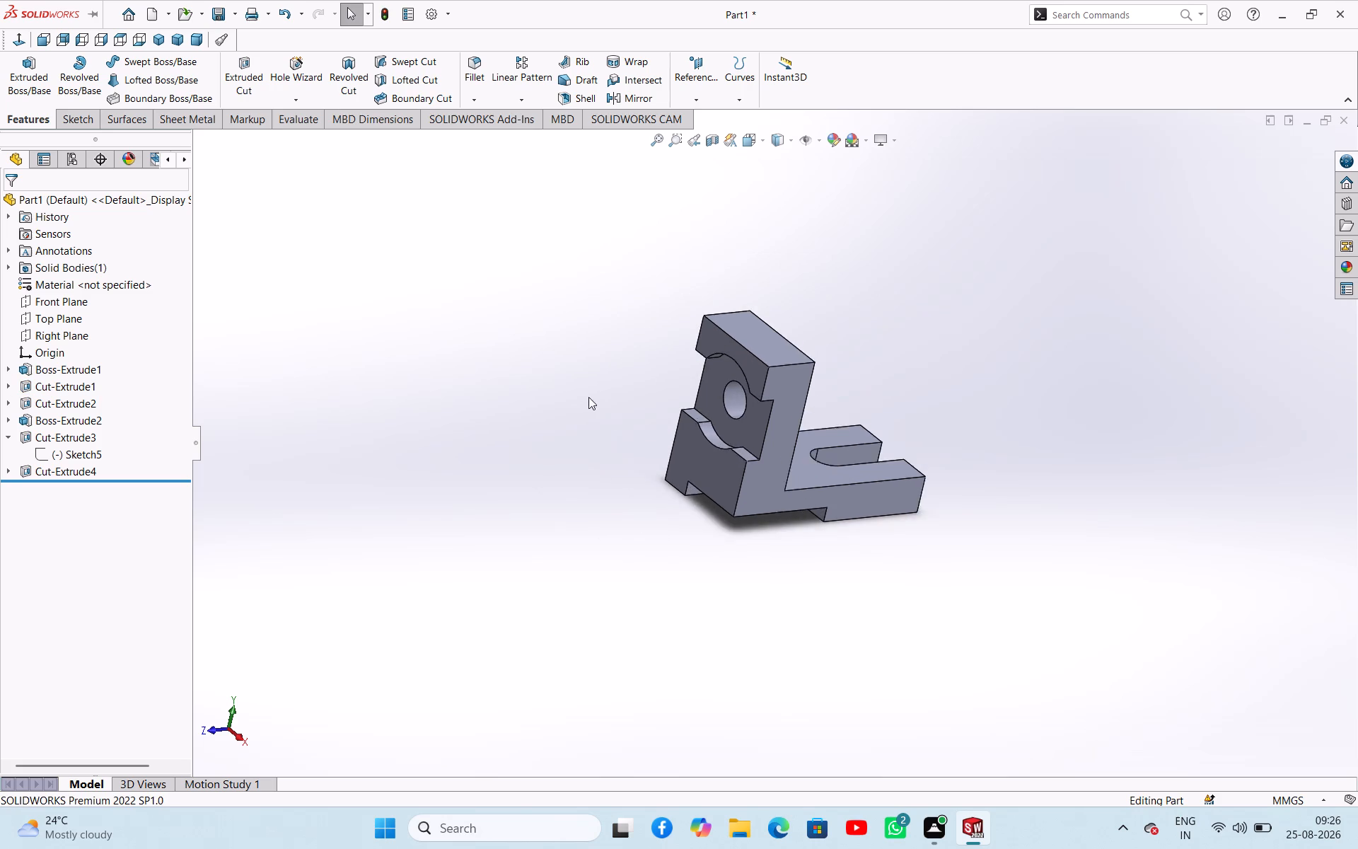
{"action": "scroll", "coordinate": [588, 397], "scroll_direction": "down", "scroll_amount": 3}
{"action": "scroll", "coordinate": [1250, 449], "scroll_direction": "down", "scroll_amount": 2}
{"action": "scroll", "coordinate": [1011, 594], "scroll_direction": "down", "scroll_amount": 1}
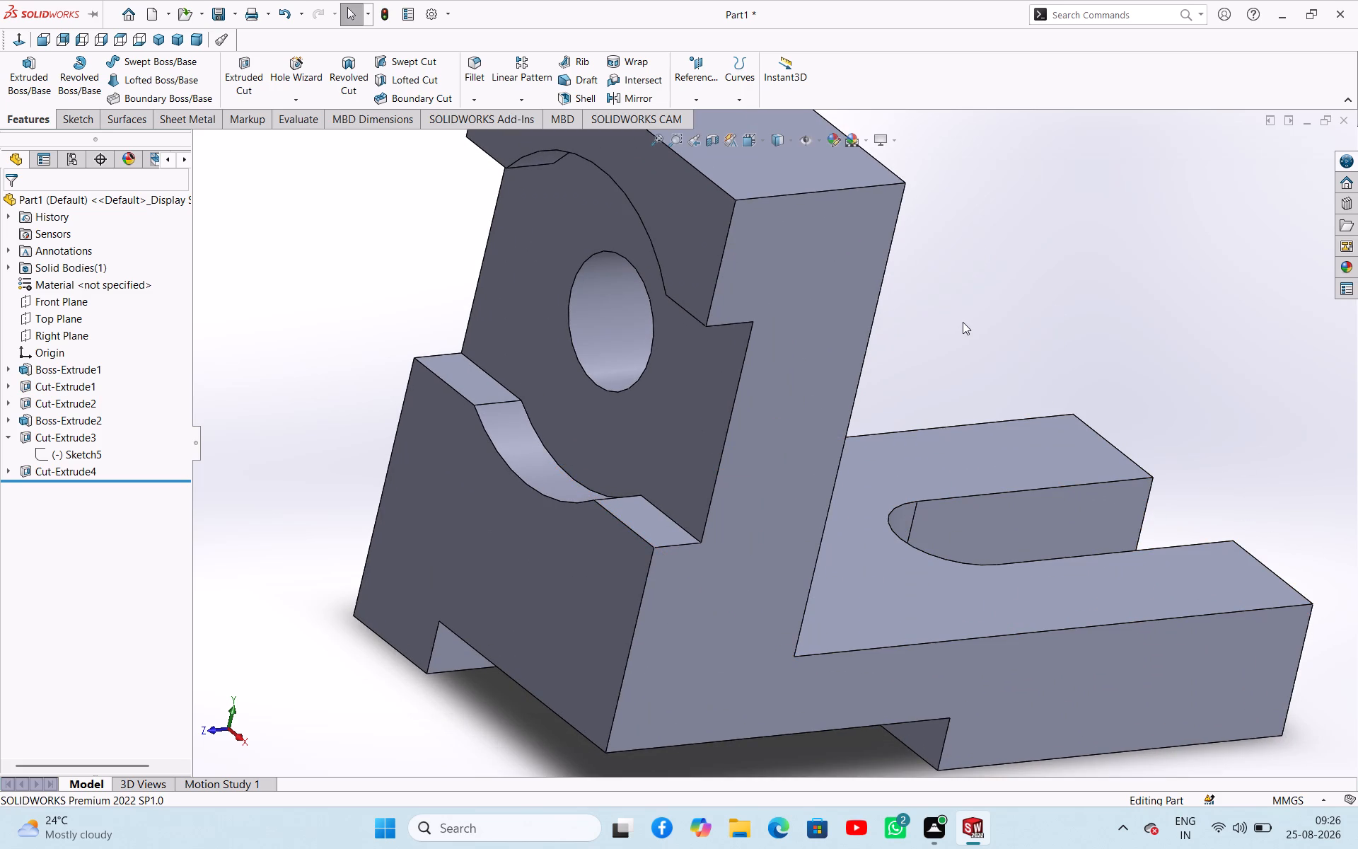
{"action": "scroll", "coordinate": [963, 323], "scroll_direction": "up", "scroll_amount": 5}
{"action": "scroll", "coordinate": [948, 393], "scroll_direction": "up", "scroll_amount": 1}
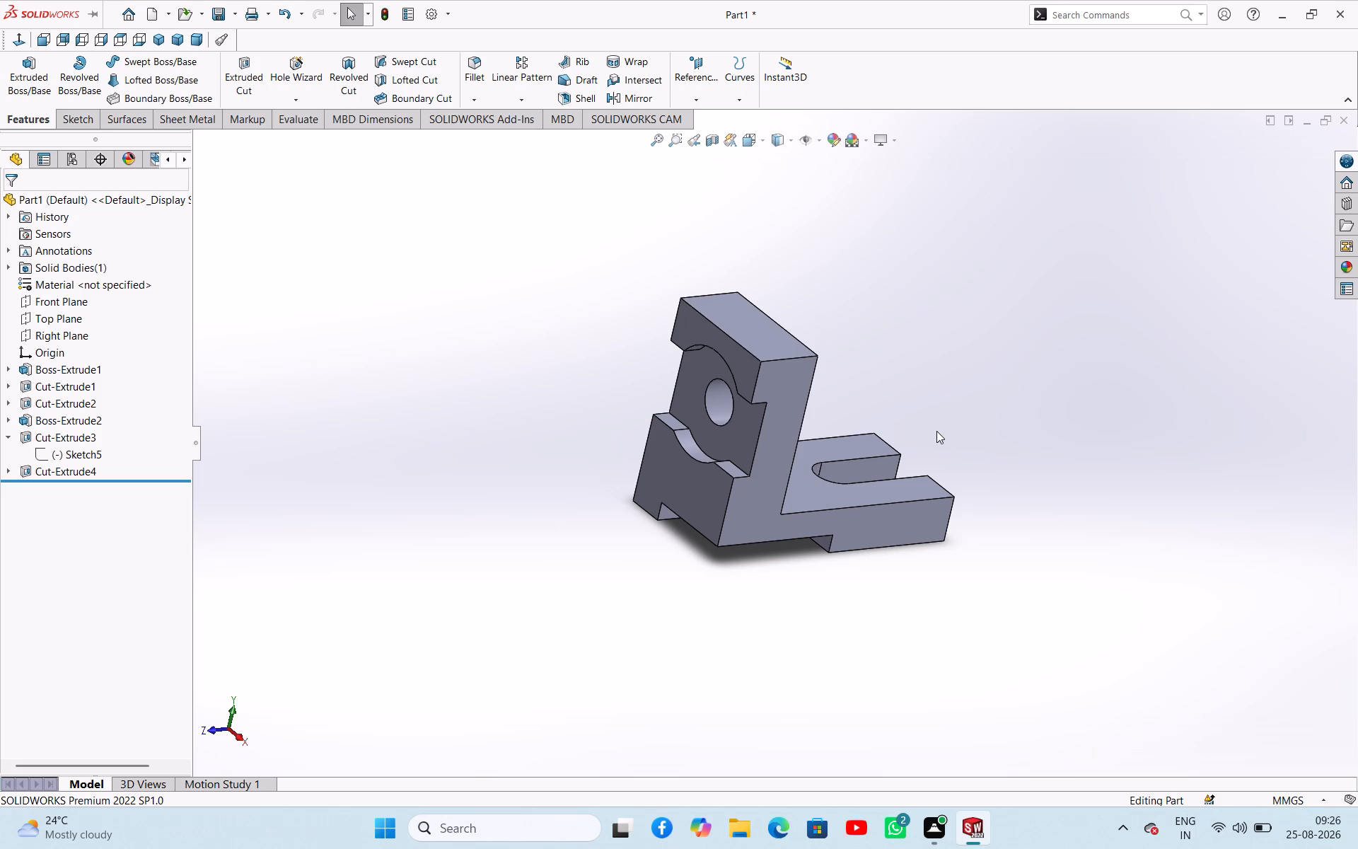
{"action": "scroll", "coordinate": [936, 431], "scroll_direction": "up", "scroll_amount": 2}
{"action": "scroll", "coordinate": [861, 411], "scroll_direction": "down", "scroll_amount": 3}
{"action": "scroll", "coordinate": [537, 485], "scroll_direction": "down", "scroll_amount": 3}
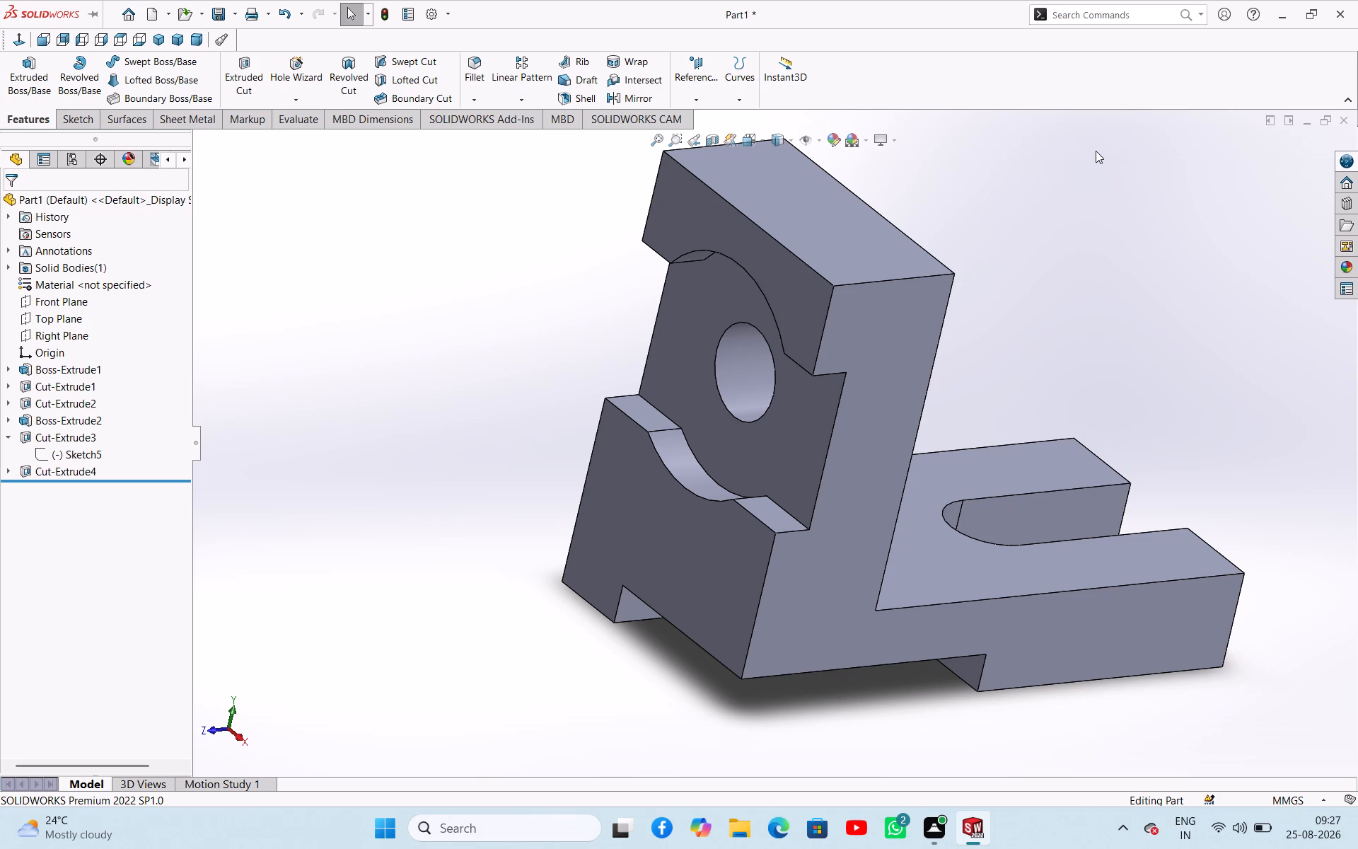
{"action": "scroll", "coordinate": [848, 427], "scroll_direction": "up", "scroll_amount": 5}
{"action": "scroll", "coordinate": [953, 400], "scroll_direction": "down", "scroll_amount": 4}
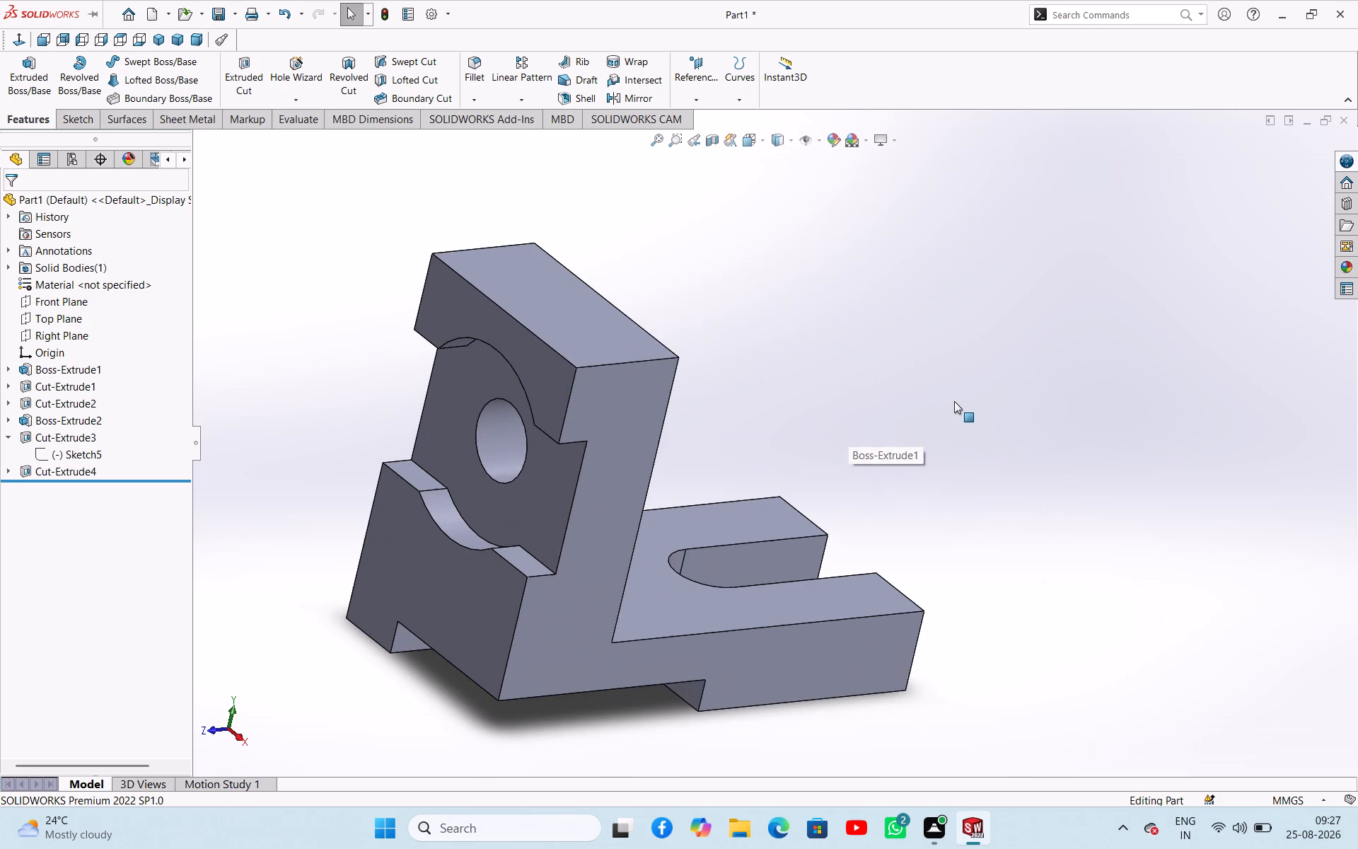
Inspect the through hole again, and check the end faces of the base's two arms from the slot's open end.
{"action": "left_click", "coordinate": [929, 403]}
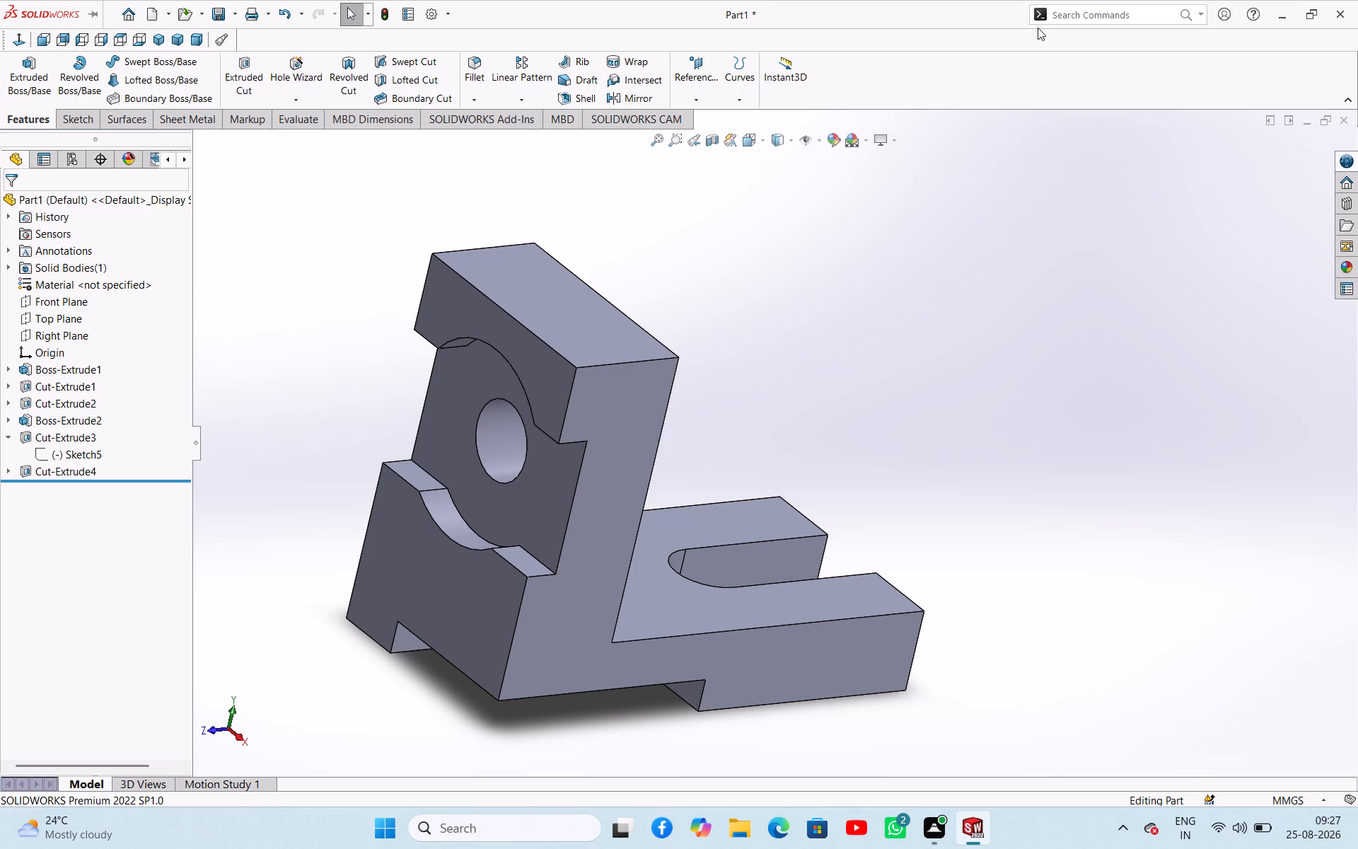
{"action": "scroll", "coordinate": [459, 410], "scroll_direction": "up", "scroll_amount": 3}
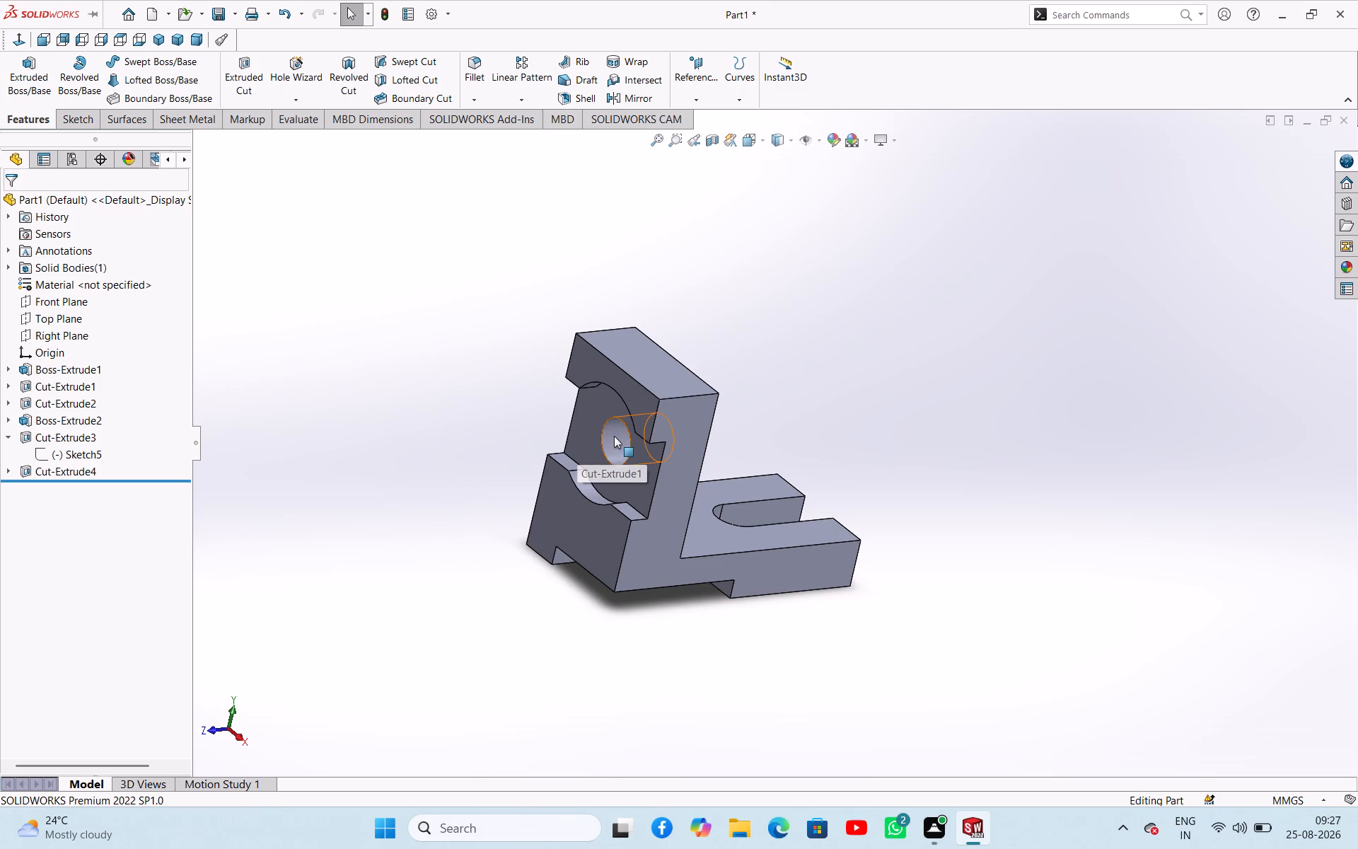
{"action": "left_click", "coordinate": [615, 434]}
{"action": "left_click", "coordinate": [960, 410]}
{"action": "middle_click_drag", "start_coordinate": [905, 430], "coordinate": [928, 490]}
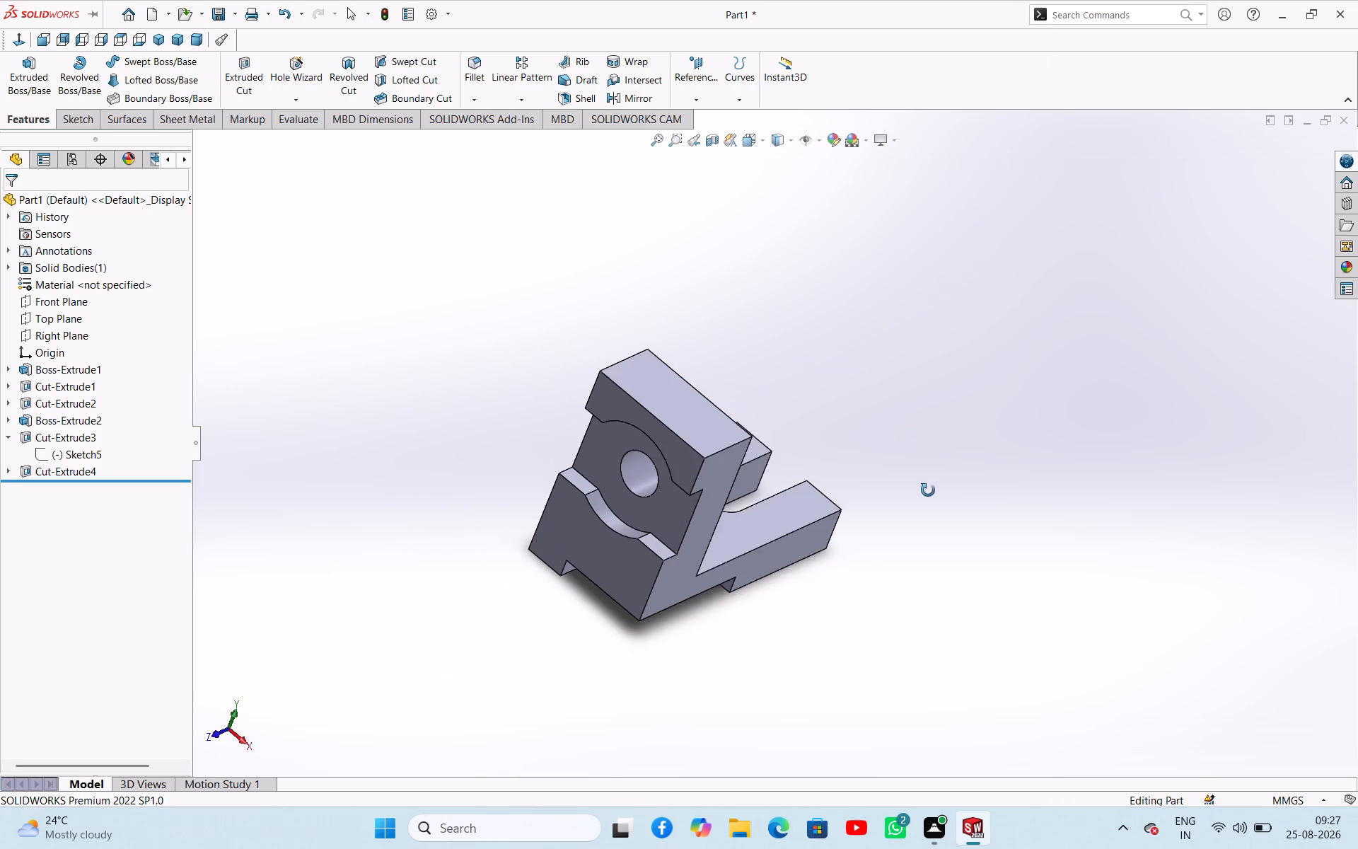
{"action": "middle_click_drag", "start_coordinate": [928, 490], "coordinate": [713, 605]}
{"action": "scroll", "coordinate": [713, 605], "scroll_direction": "up", "scroll_amount": 2}
{"action": "scroll", "coordinate": [794, 330], "scroll_direction": "down", "scroll_amount": 3}
{"action": "left_click", "coordinate": [807, 370]}
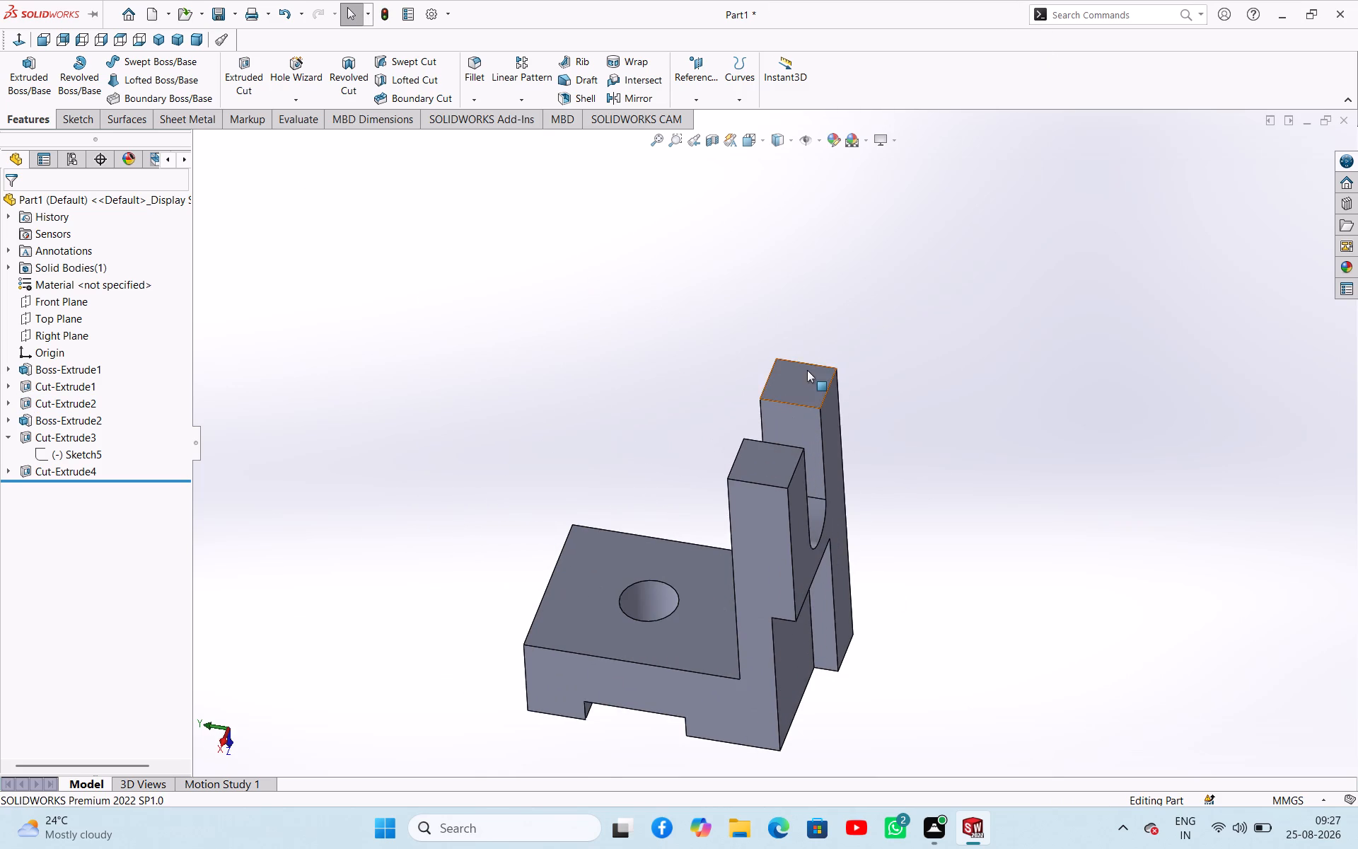
{"action": "left_click", "coordinate": [770, 470]}
{"action": "left_click", "coordinate": [1023, 490]}
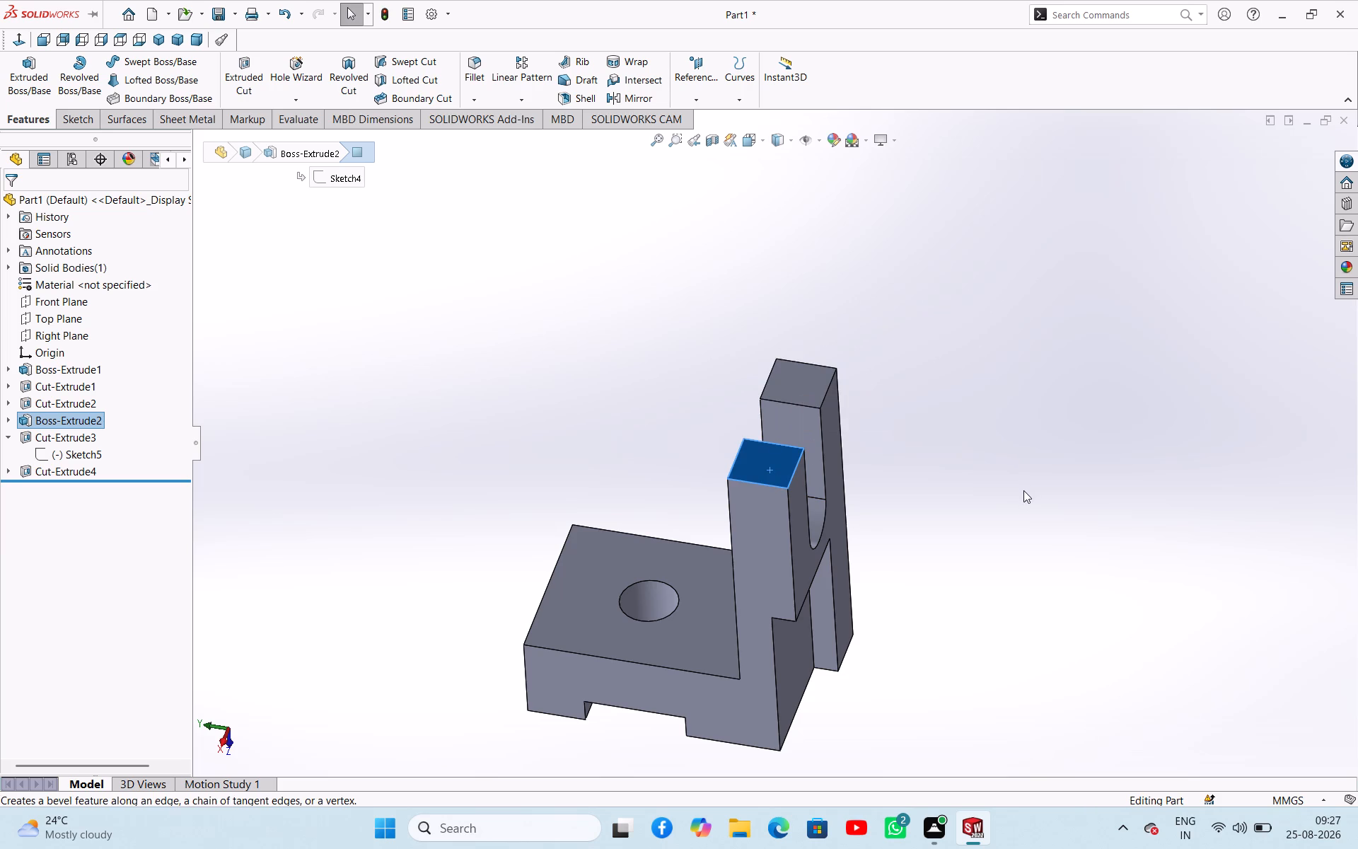
Examine the base's open slot from above, checking the lower edge of its rounded end.
{"action": "middle_click_drag", "start_coordinate": [899, 437], "coordinate": [1014, 536]}
{"action": "scroll", "coordinate": [821, 534], "scroll_direction": "down", "scroll_amount": 2}
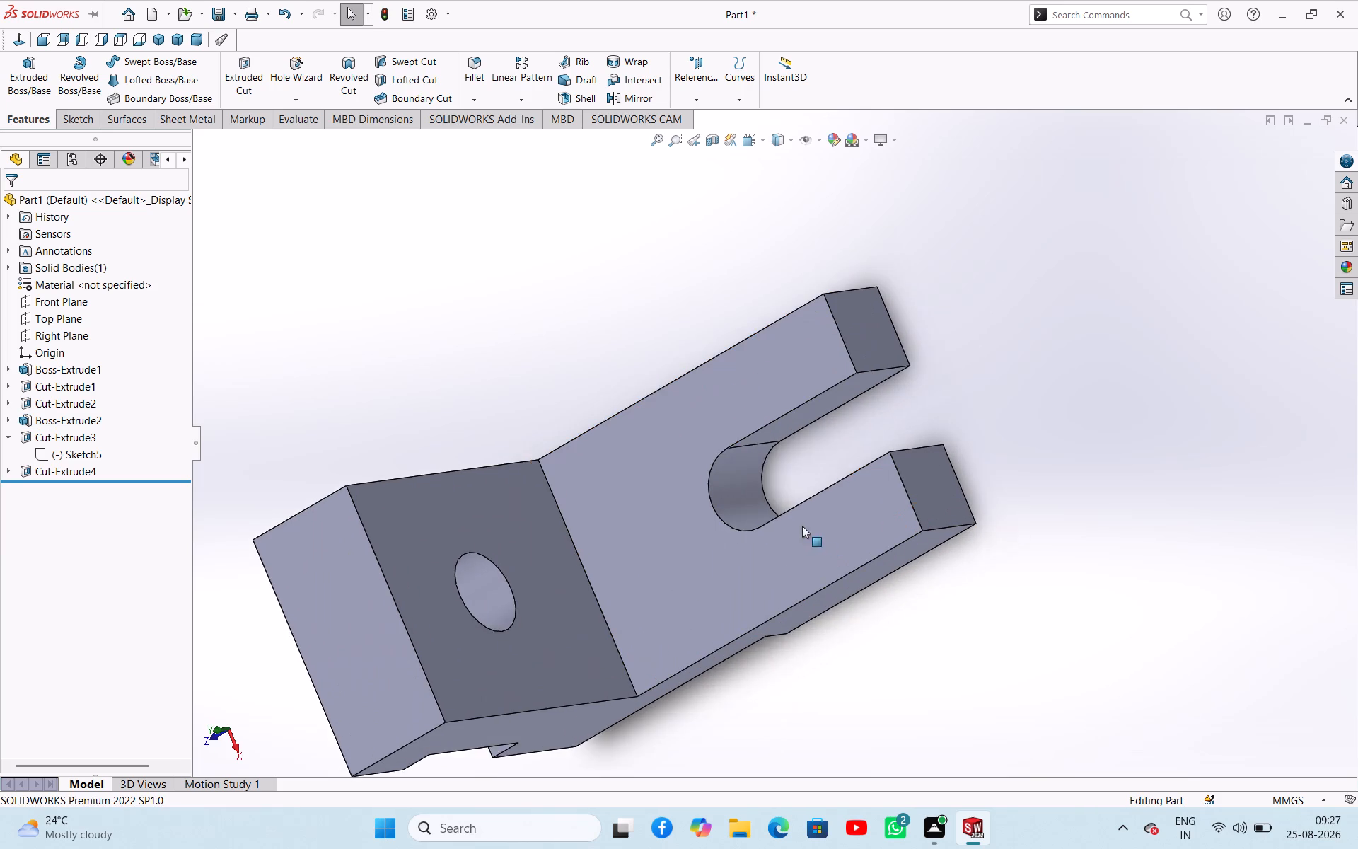
{"action": "scroll", "coordinate": [802, 526], "scroll_direction": "down", "scroll_amount": 2}
{"action": "left_click", "coordinate": [749, 471]}
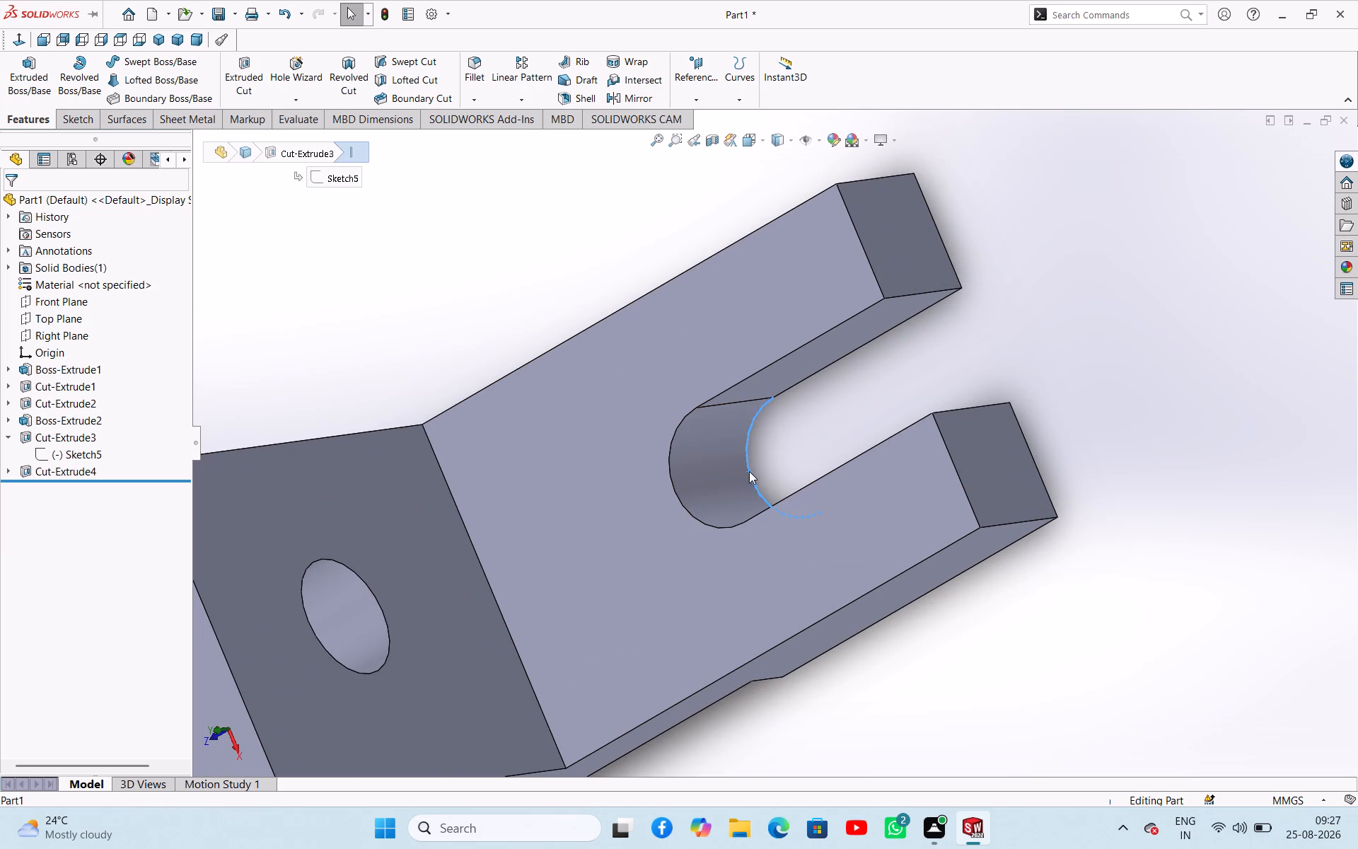
{"action": "left_click", "coordinate": [1157, 299]}
{"action": "scroll", "coordinate": [705, 521], "scroll_direction": "up", "scroll_amount": 5}
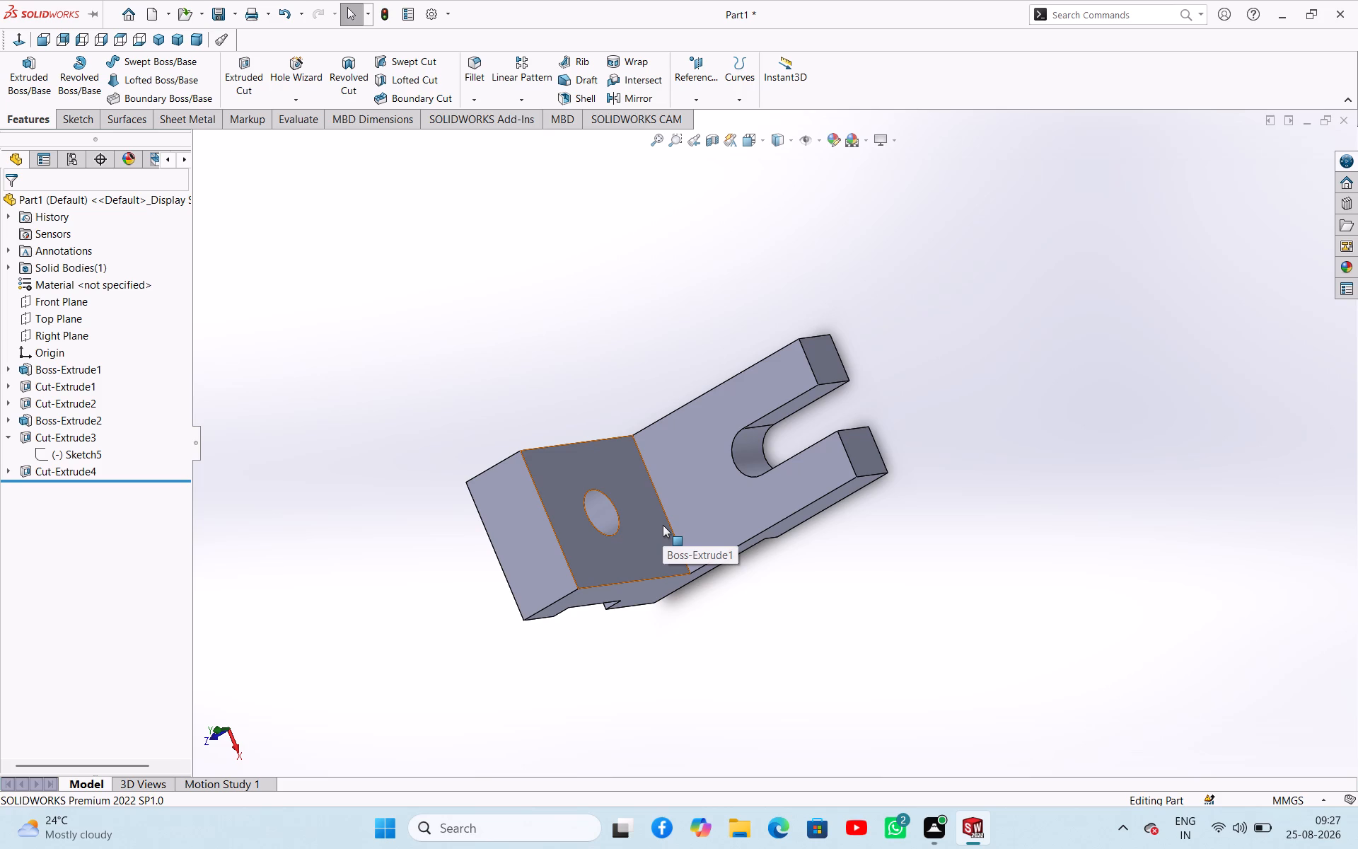
Examine the upright block's recessed face, moving close in on the stepped recess and curved cutout around the through hole.
{"action": "middle_click_drag", "start_coordinate": [644, 627], "coordinate": [685, 591]}
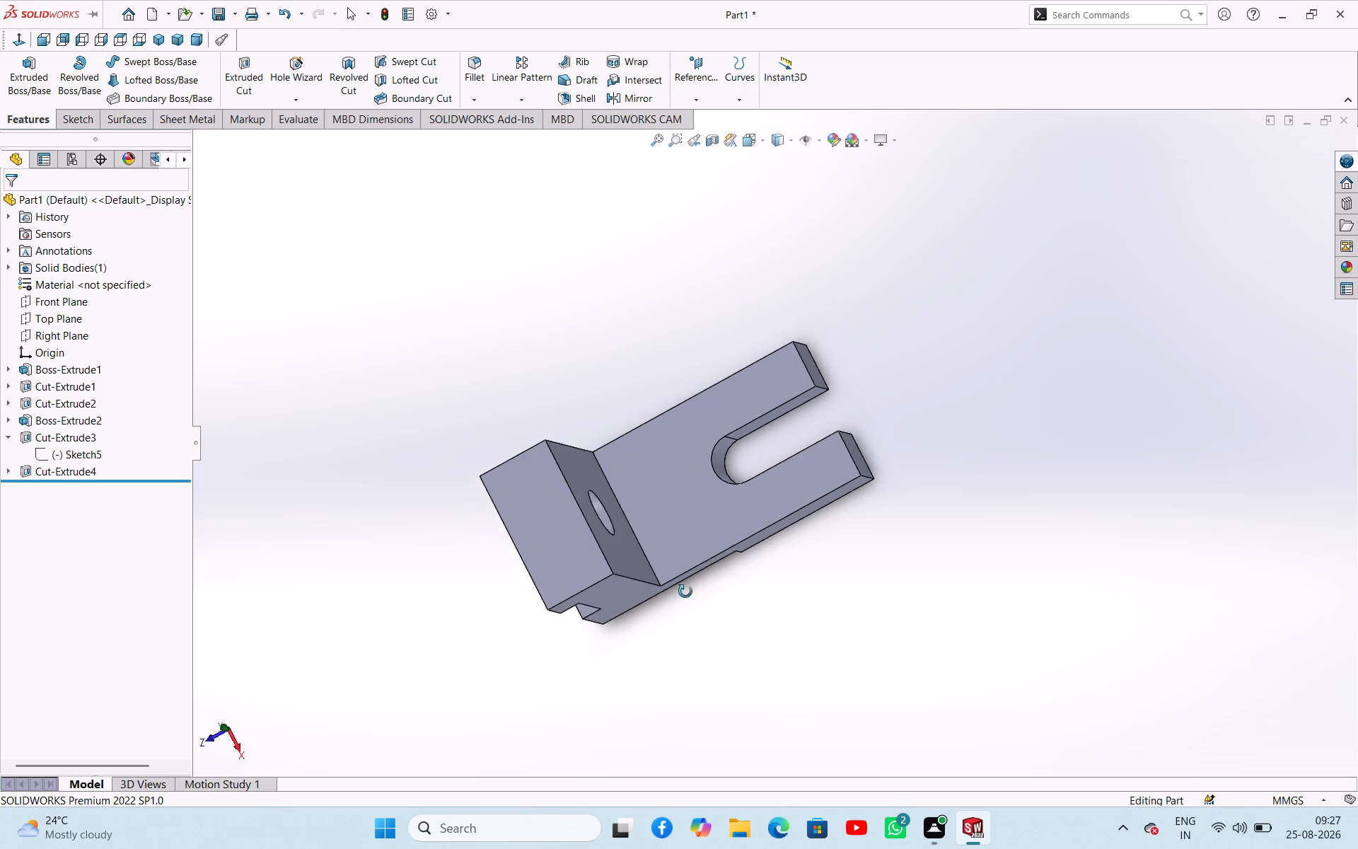
{"action": "middle_click_drag", "start_coordinate": [685, 591], "coordinate": [825, 430]}
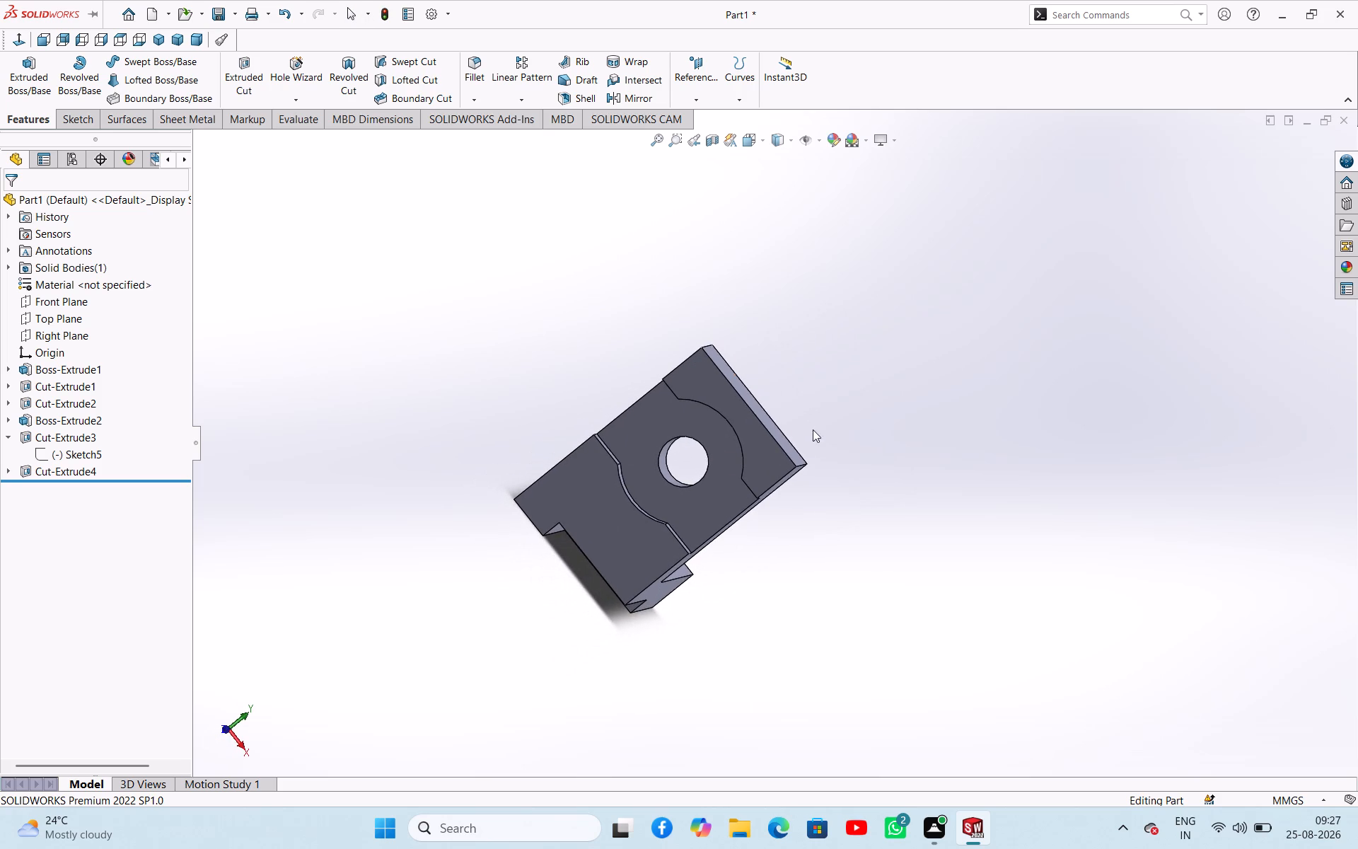
{"action": "scroll", "coordinate": [630, 465], "scroll_direction": "down", "scroll_amount": 4}
{"action": "middle_click_drag", "start_coordinate": [688, 409], "coordinate": [595, 438]}
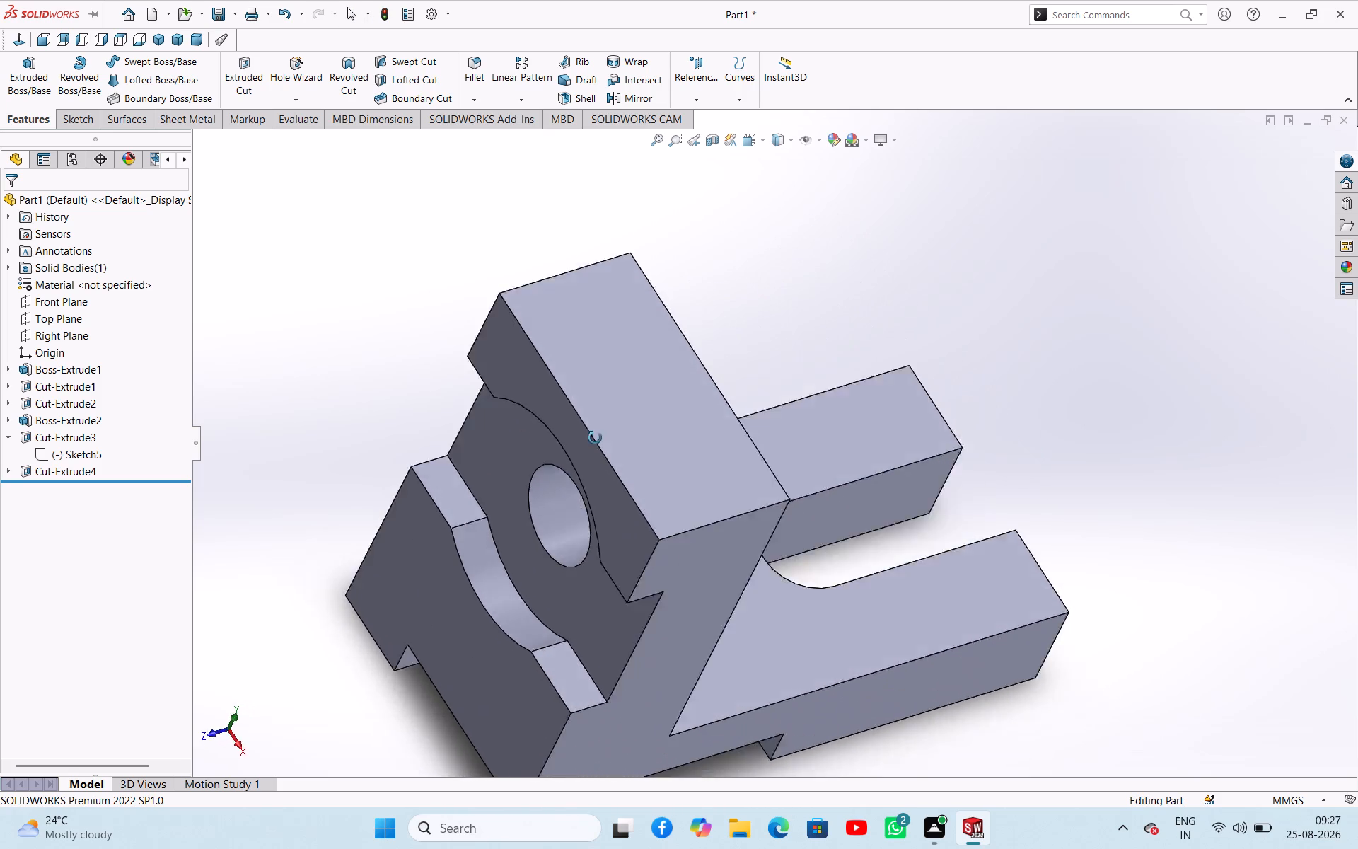
{"action": "middle_click_drag", "start_coordinate": [595, 438], "coordinate": [559, 340]}
{"action": "scroll", "coordinate": [504, 475], "scroll_direction": "down", "scroll_amount": 4}
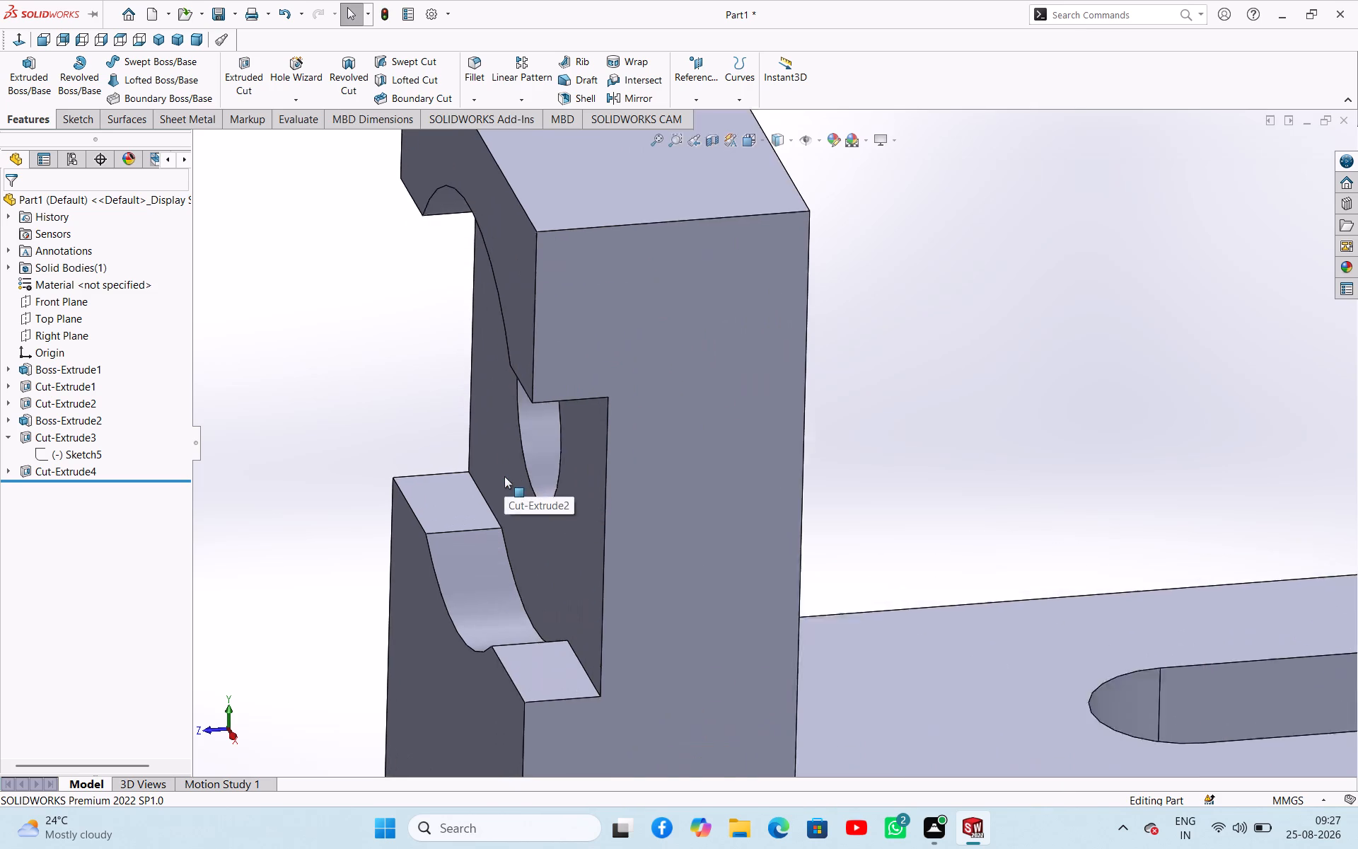
{"action": "scroll", "coordinate": [504, 476], "scroll_direction": "down", "scroll_amount": 6}
Check the recess's flat lower ledge and the surfaces beside it on the upright block.
{"action": "left_click", "coordinate": [457, 560]}
{"action": "scroll", "coordinate": [456, 560], "scroll_direction": "up", "scroll_amount": 4}
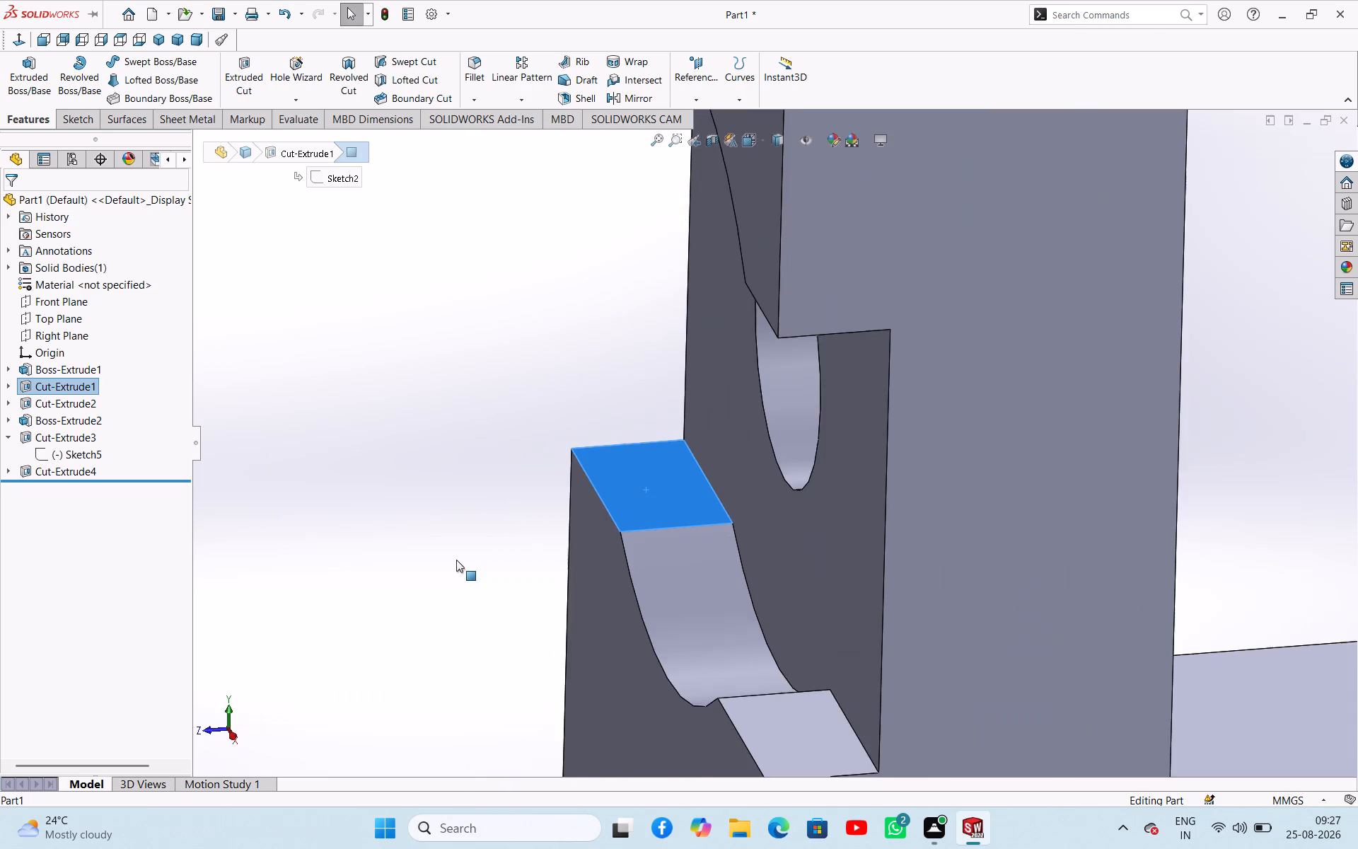
{"action": "scroll", "coordinate": [456, 560], "scroll_direction": "up", "scroll_amount": 5}
{"action": "left_click", "coordinate": [456, 556]}
{"action": "middle_click_drag", "start_coordinate": [456, 556], "coordinate": [470, 592]}
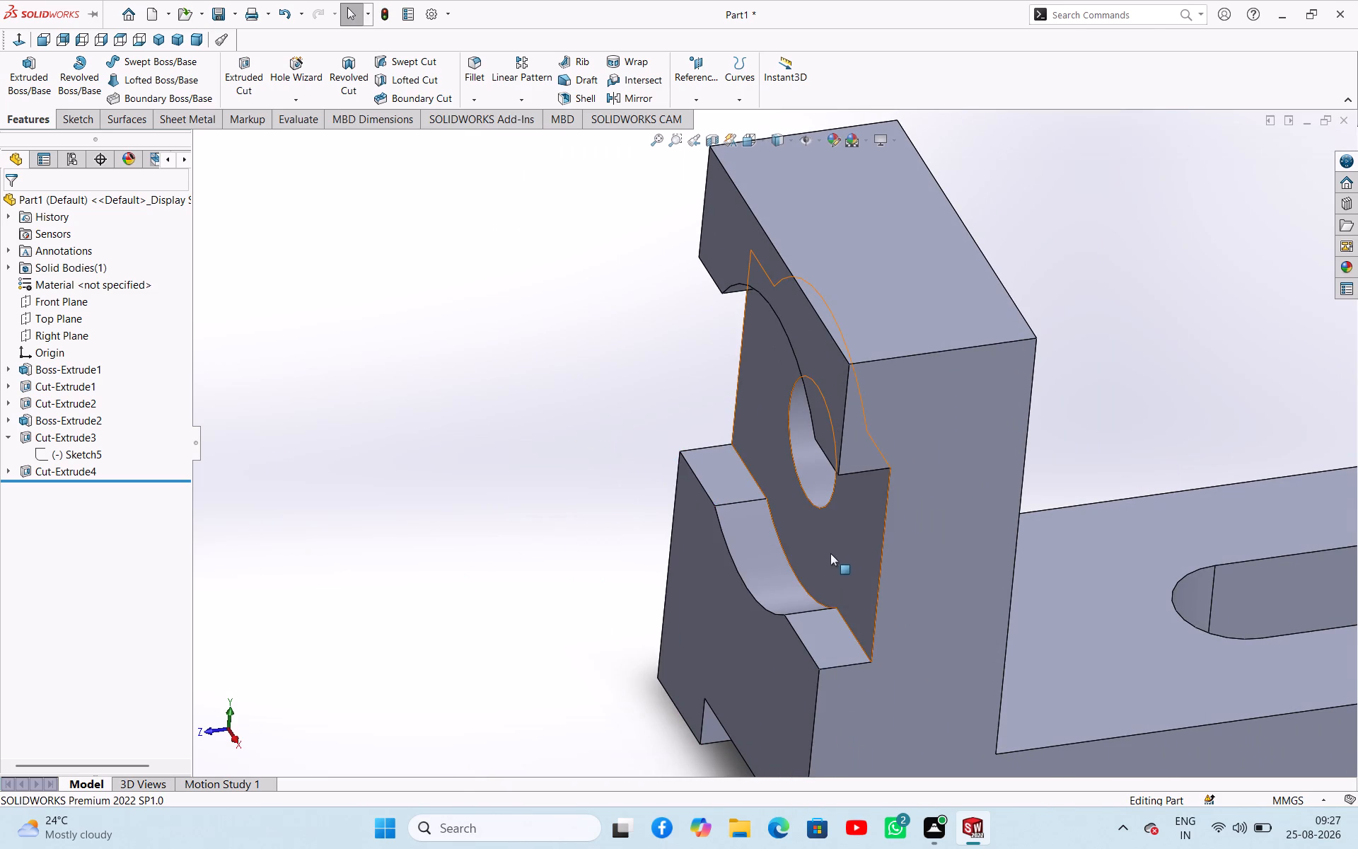
{"action": "left_click", "coordinate": [770, 567]}
{"action": "left_click", "coordinate": [526, 586]}
{"action": "left_click", "coordinate": [748, 478]}
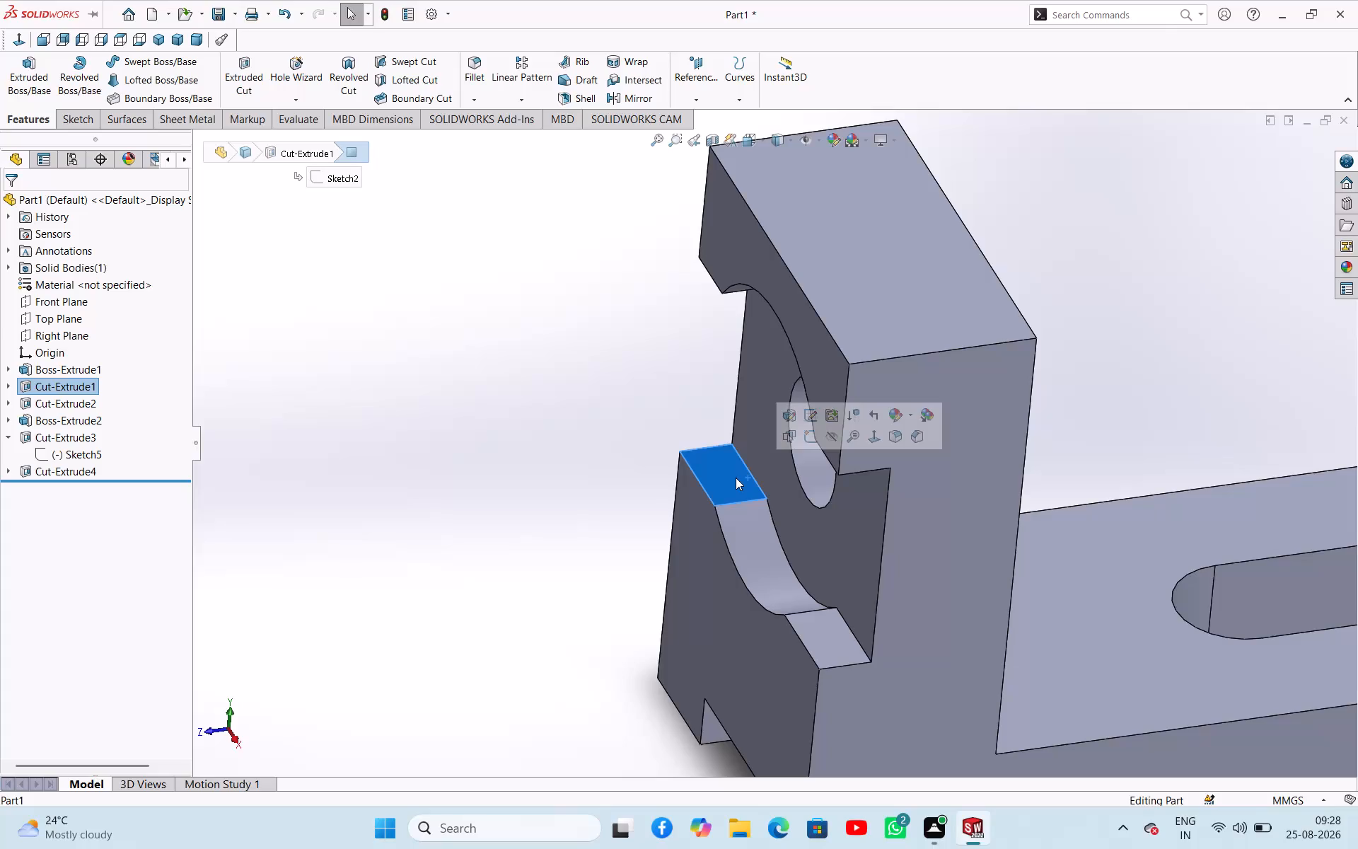
{"action": "left_click", "coordinate": [472, 477]}
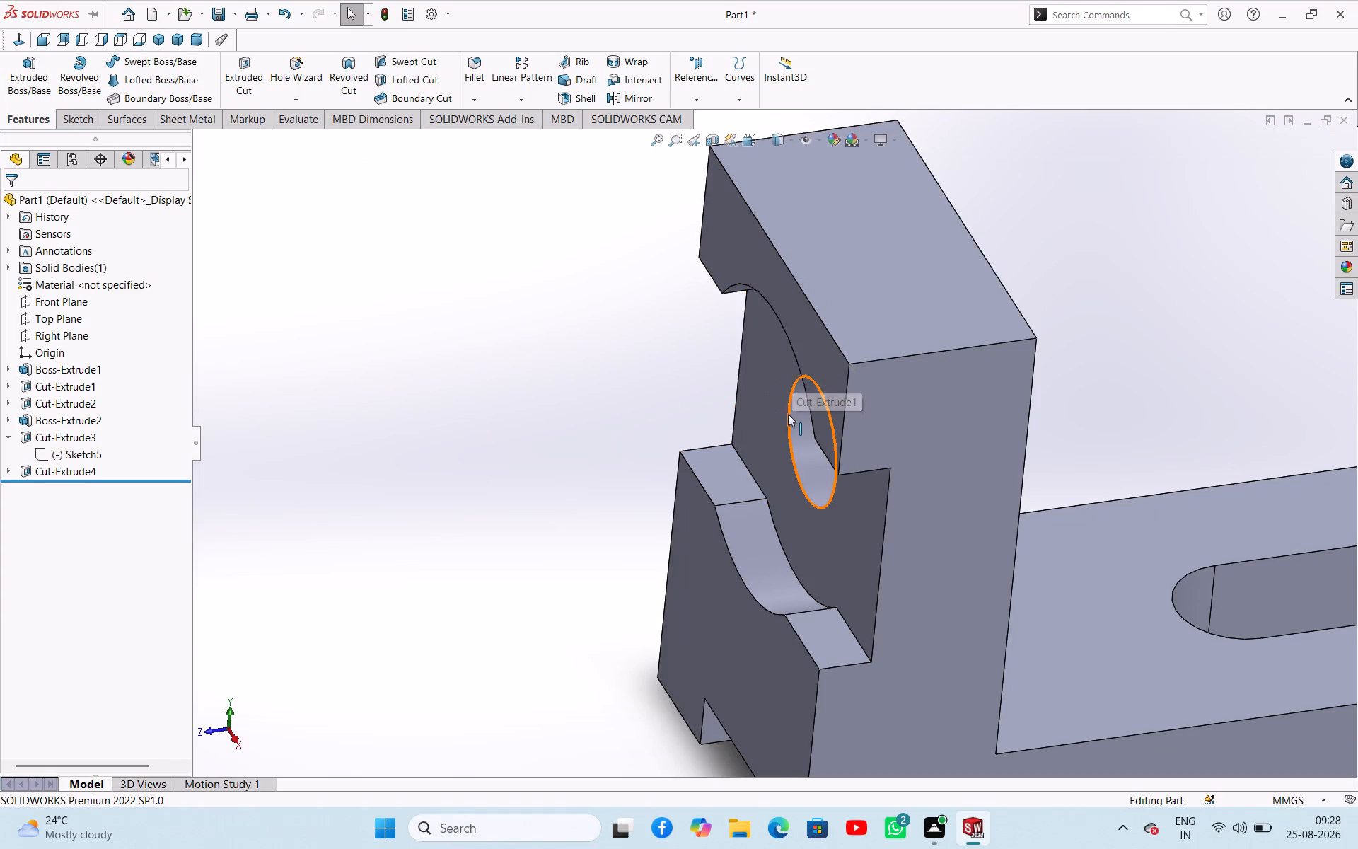
{"action": "scroll", "coordinate": [789, 414], "scroll_direction": "up", "scroll_amount": 3}
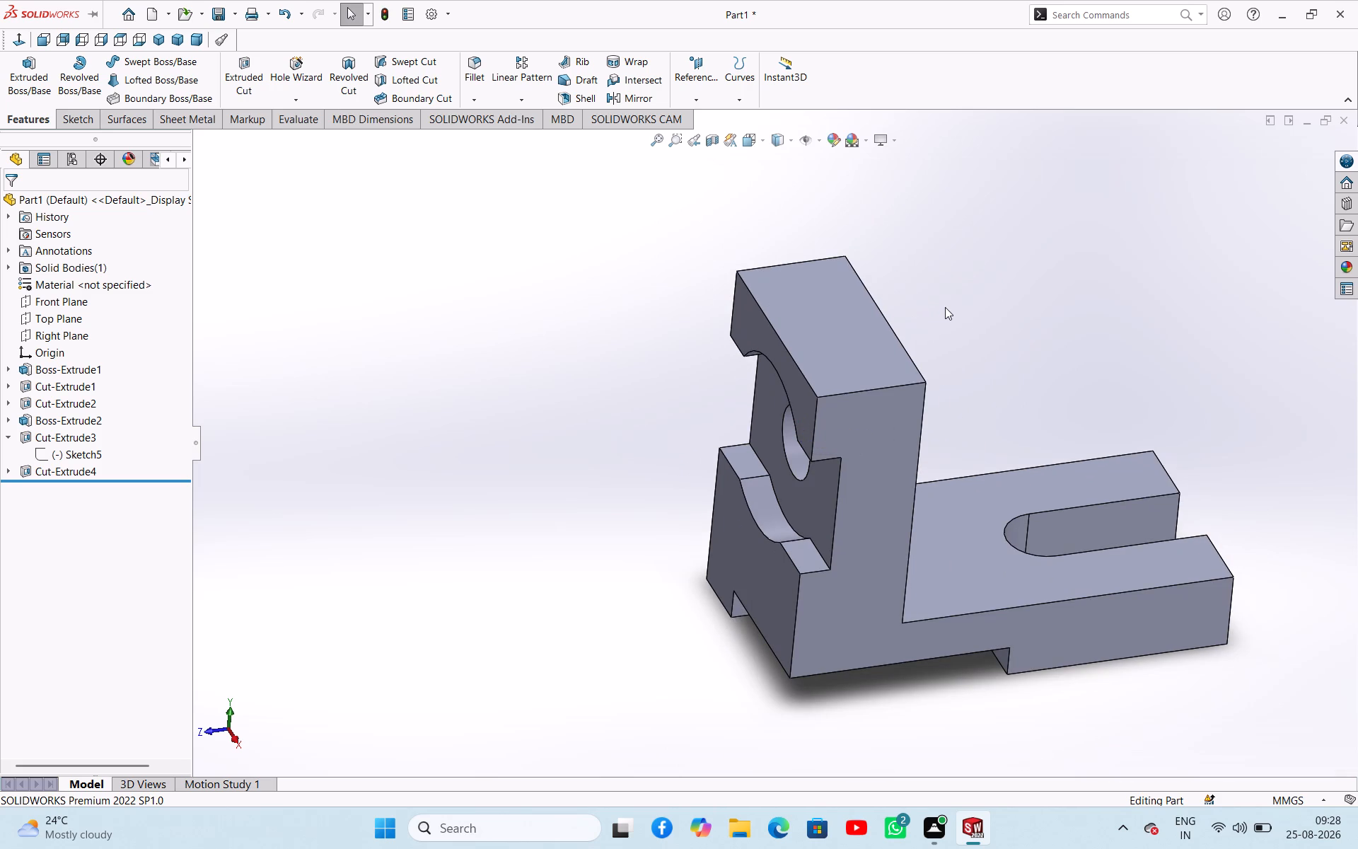
Check the upright block's top face and the slotted base's top face.
{"action": "left_click", "coordinate": [1039, 383]}
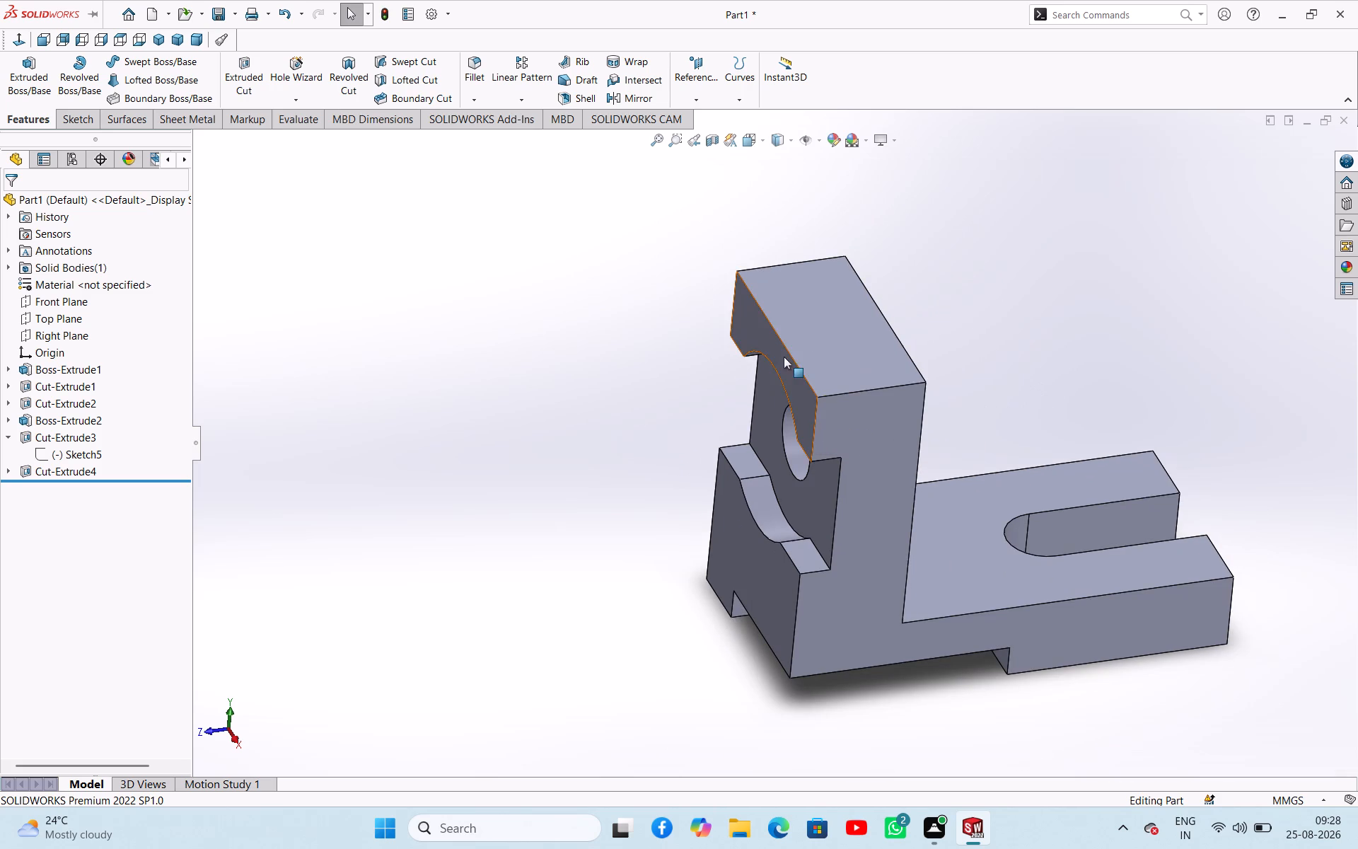
{"action": "left_click", "coordinate": [805, 328]}
{"action": "left_click", "coordinate": [973, 366]}
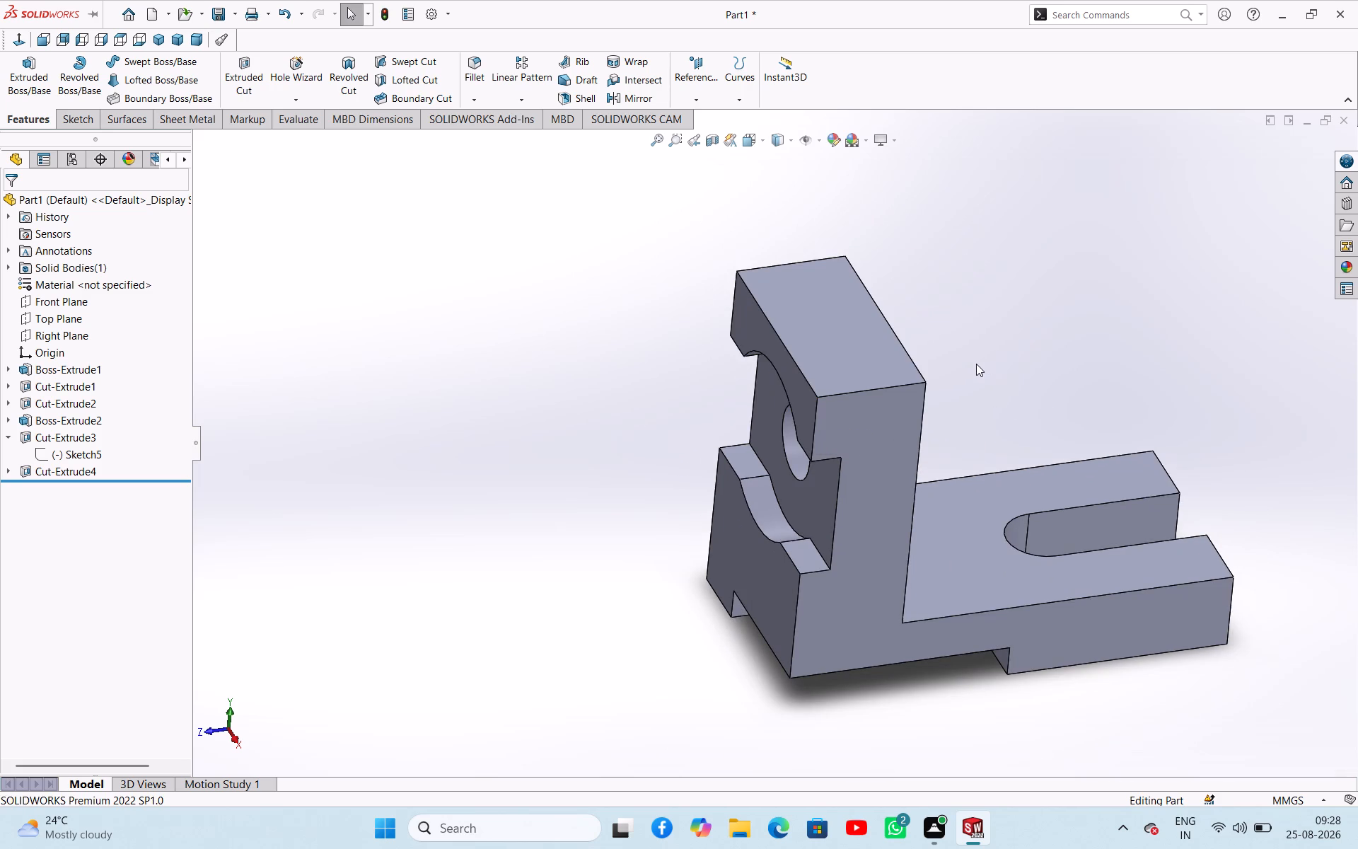
{"action": "left_click", "coordinate": [1014, 477]}
{"action": "left_click", "coordinate": [993, 347]}
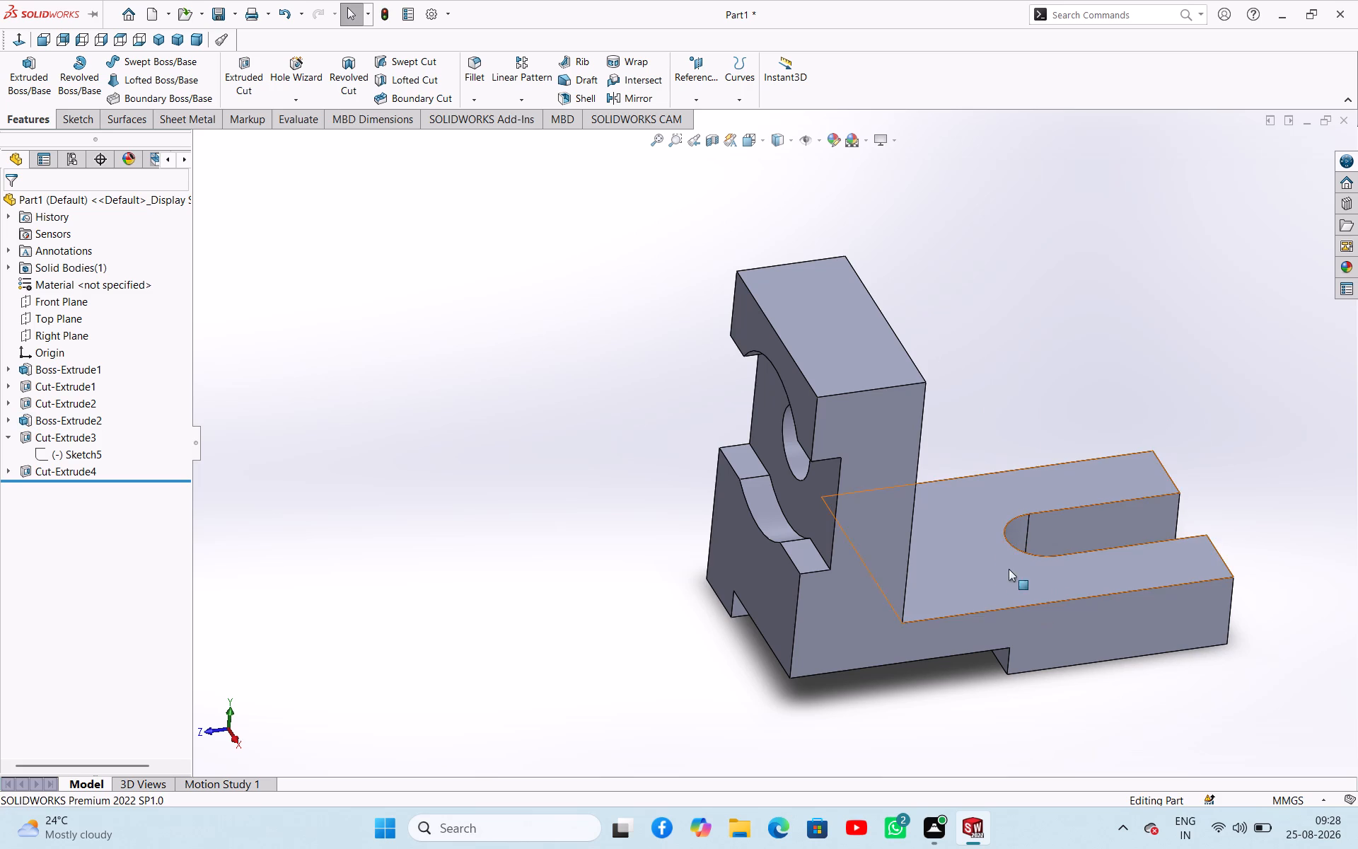
{"action": "left_click", "coordinate": [1003, 533]}
{"action": "left_click", "coordinate": [987, 529]}
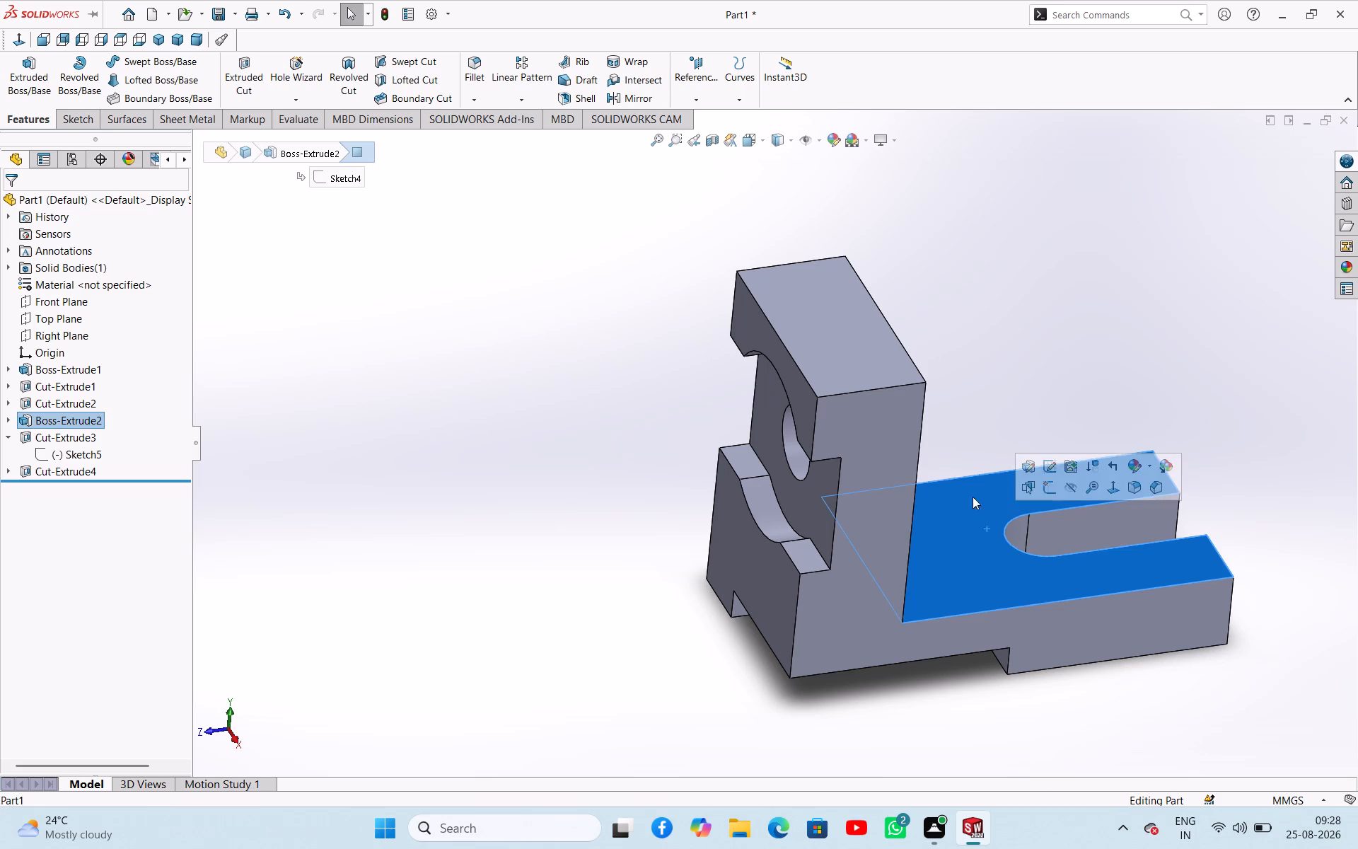
{"action": "left_click", "coordinate": [965, 407]}
{"action": "left_click", "coordinate": [968, 576]}
{"action": "left_click", "coordinate": [1004, 359]}
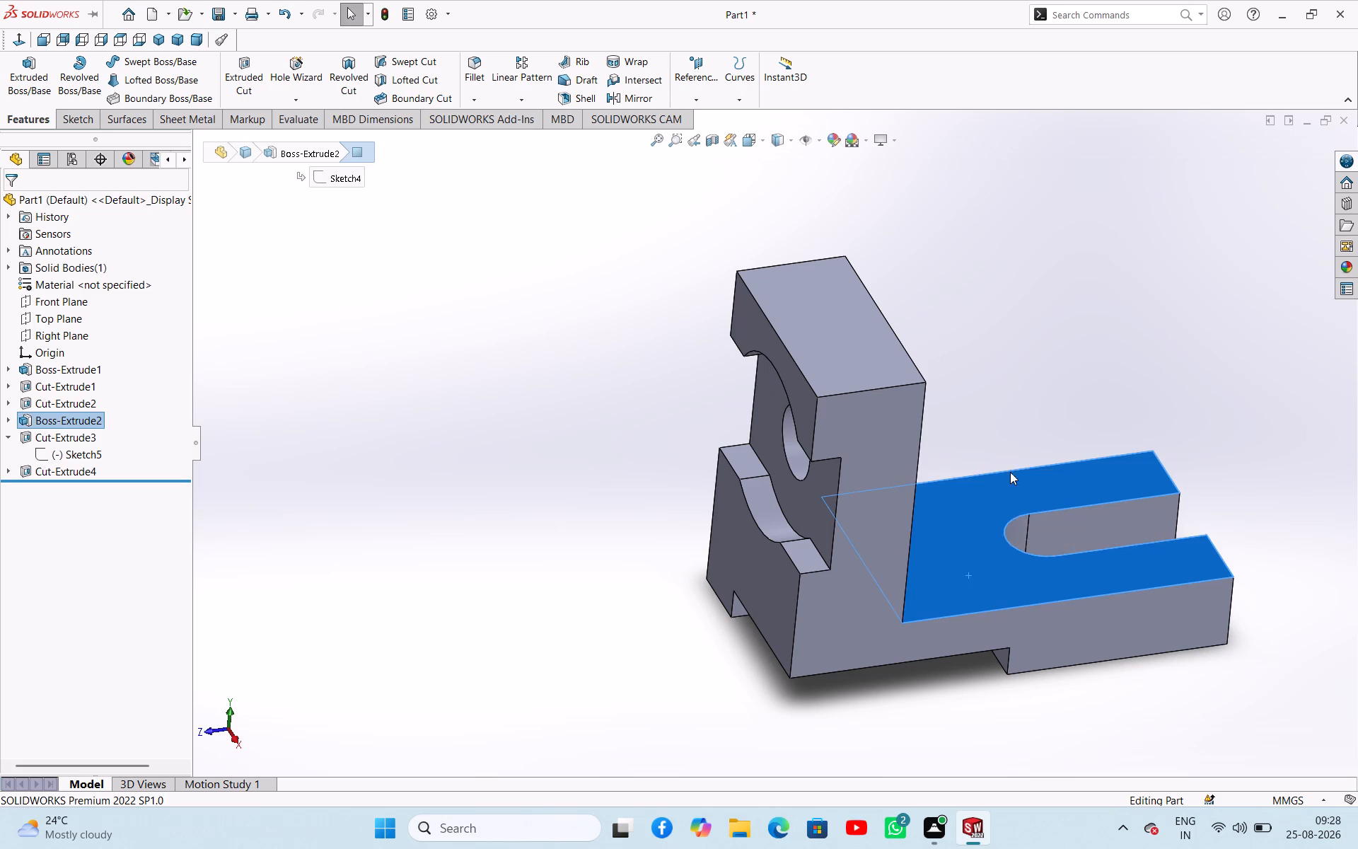
Inspect the base slot's two side walls and rounded inner end from several directions.
{"action": "left_click", "coordinate": [1082, 529]}
{"action": "middle_click_drag", "start_coordinate": [1081, 392], "coordinate": [1016, 439]}
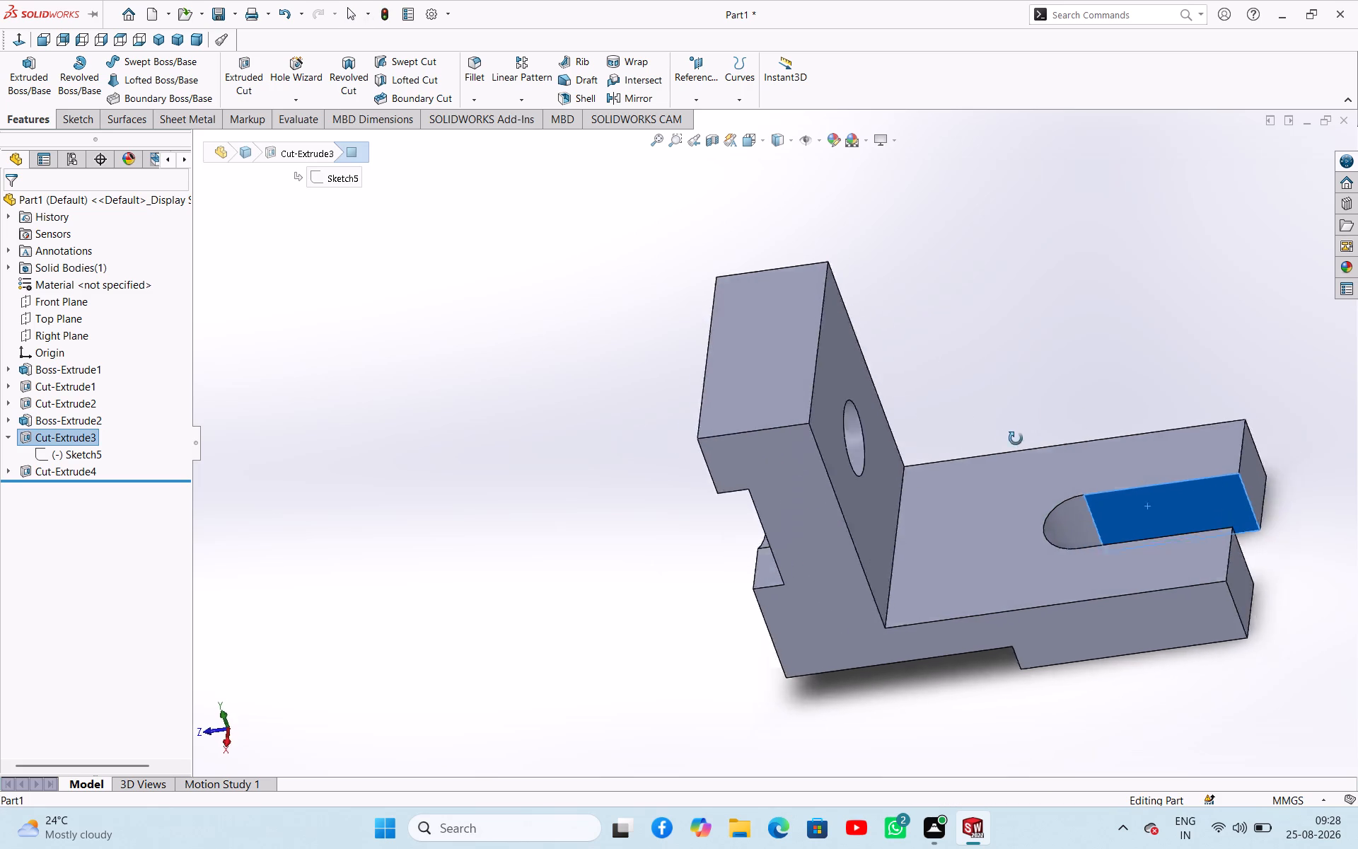
{"action": "middle_click_drag", "start_coordinate": [1016, 439], "coordinate": [923, 589]}
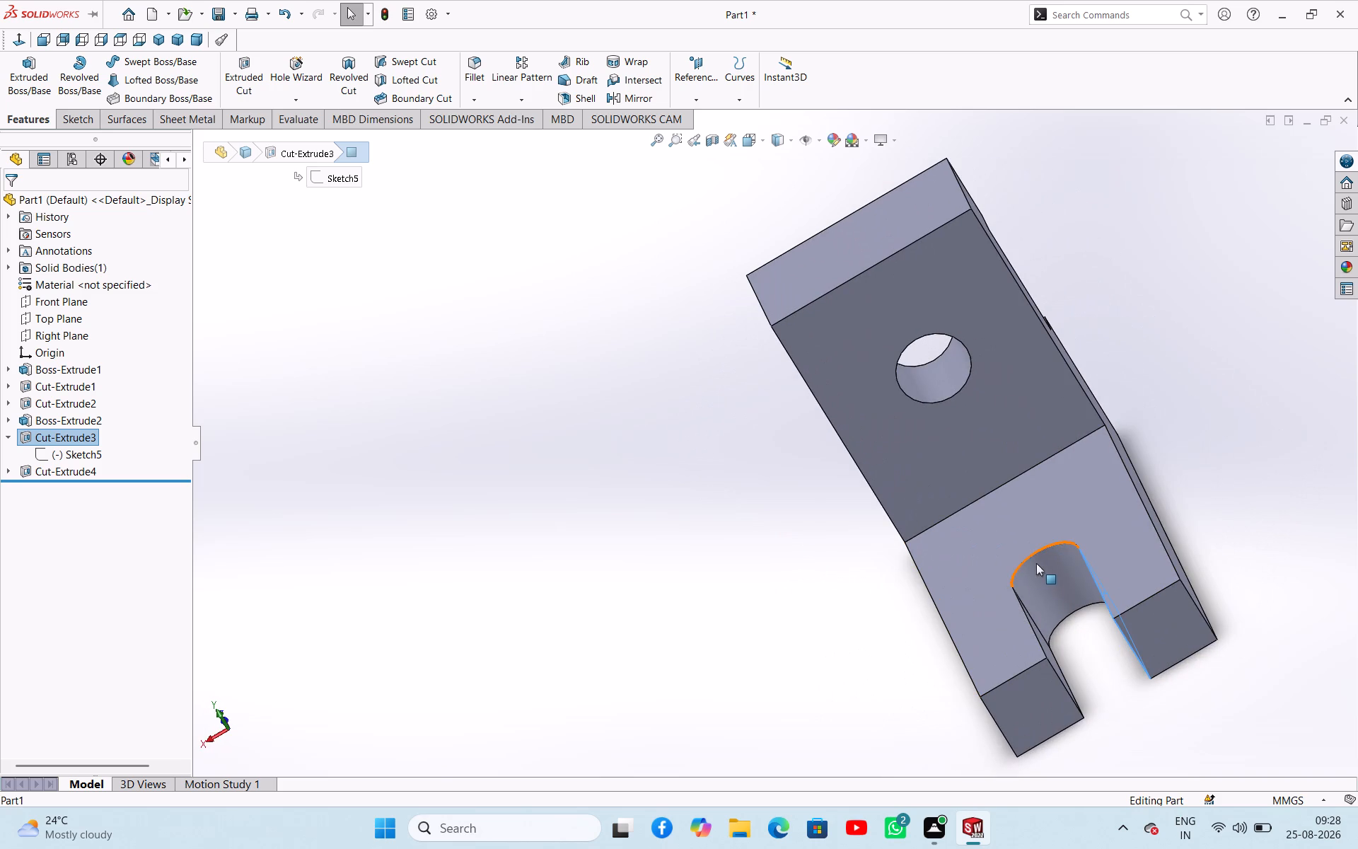
{"action": "left_click", "coordinate": [1047, 585]}
{"action": "middle_click_drag", "start_coordinate": [1134, 668], "coordinate": [1062, 710]}
{"action": "left_click", "coordinate": [982, 688]}
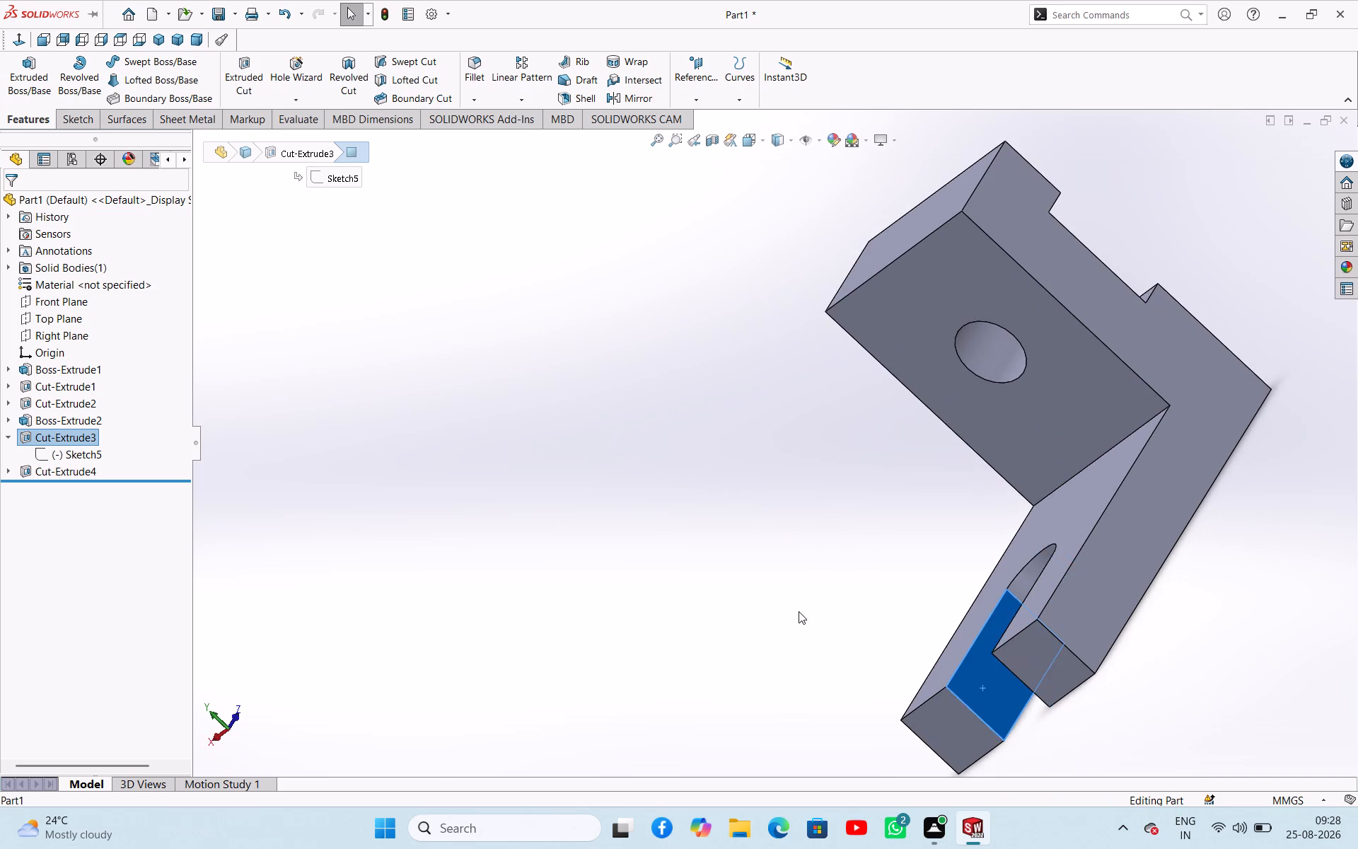
{"action": "middle_click_drag", "start_coordinate": [785, 599], "coordinate": [971, 640]}
{"action": "left_click", "coordinate": [1054, 617]}
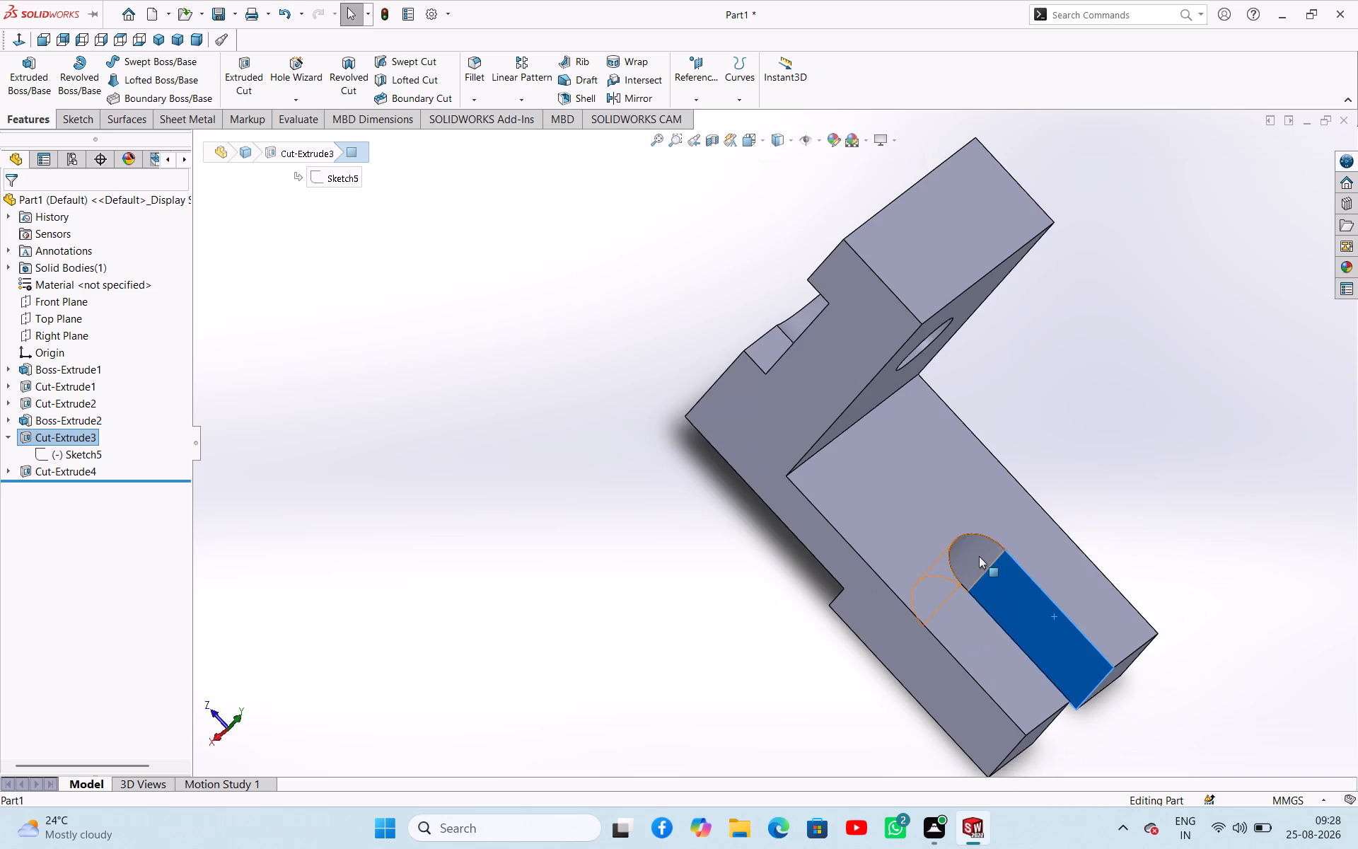
{"action": "left_click", "coordinate": [979, 556]}
{"action": "middle_click_drag", "start_coordinate": [1117, 400], "coordinate": [1000, 470]}
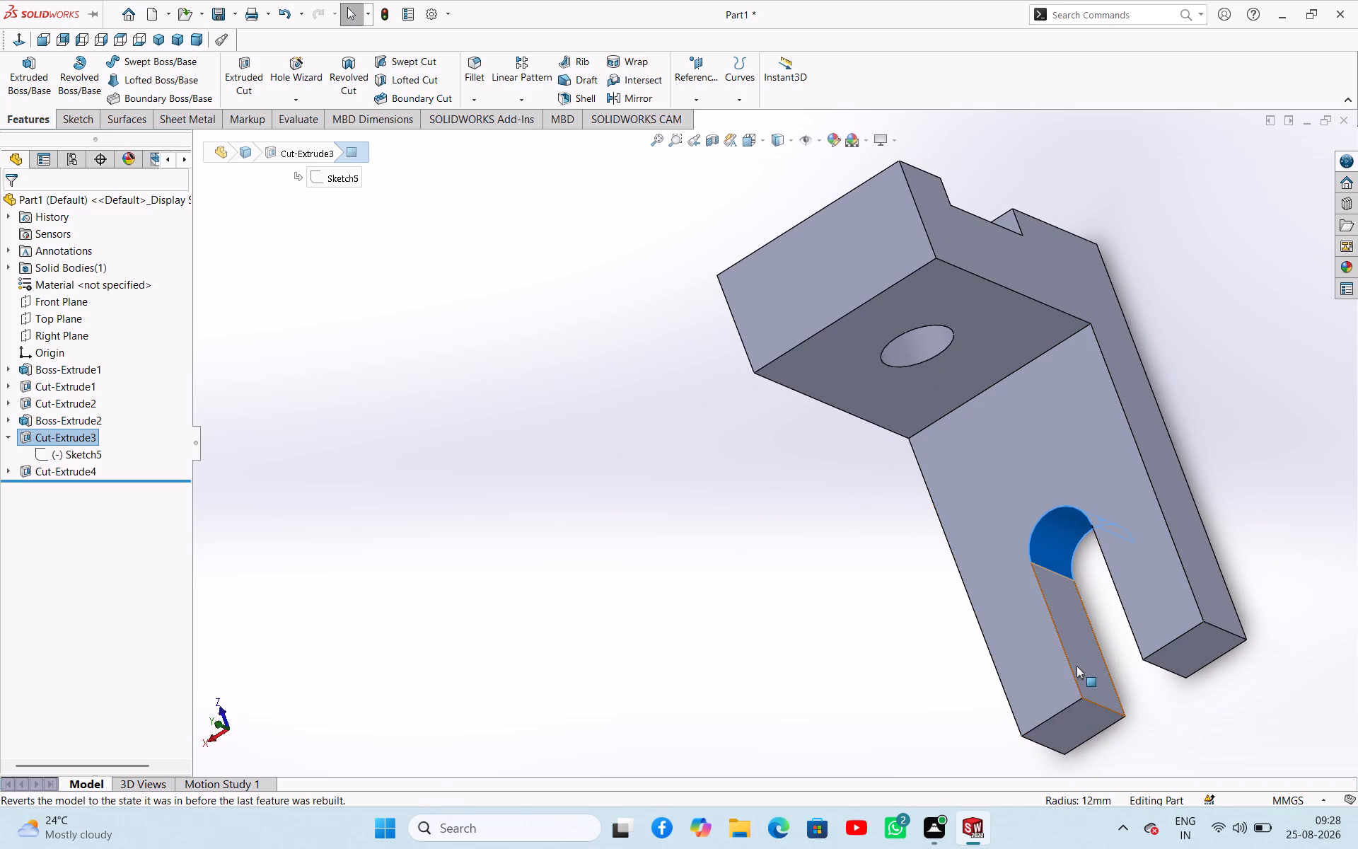
{"action": "left_click", "coordinate": [1076, 666]}
{"action": "middle_click_drag", "start_coordinate": [690, 618], "coordinate": [832, 617]}
{"action": "left_click", "coordinate": [998, 573]}
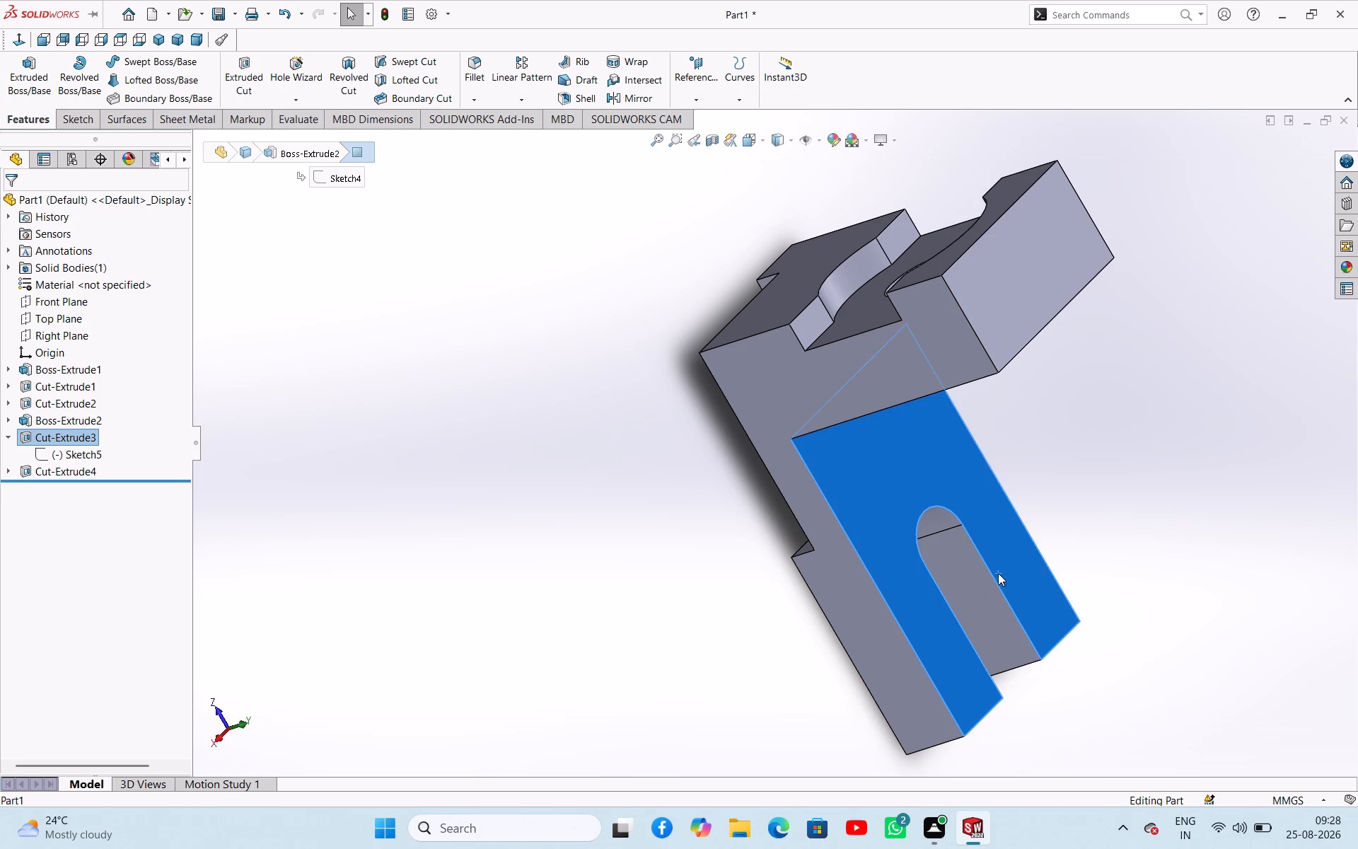
{"action": "left_click", "coordinate": [958, 583]}
Check the base's top face, the recess floor around the through hole, and the part's L-shaped side face.
{"action": "left_click", "coordinate": [888, 544]}
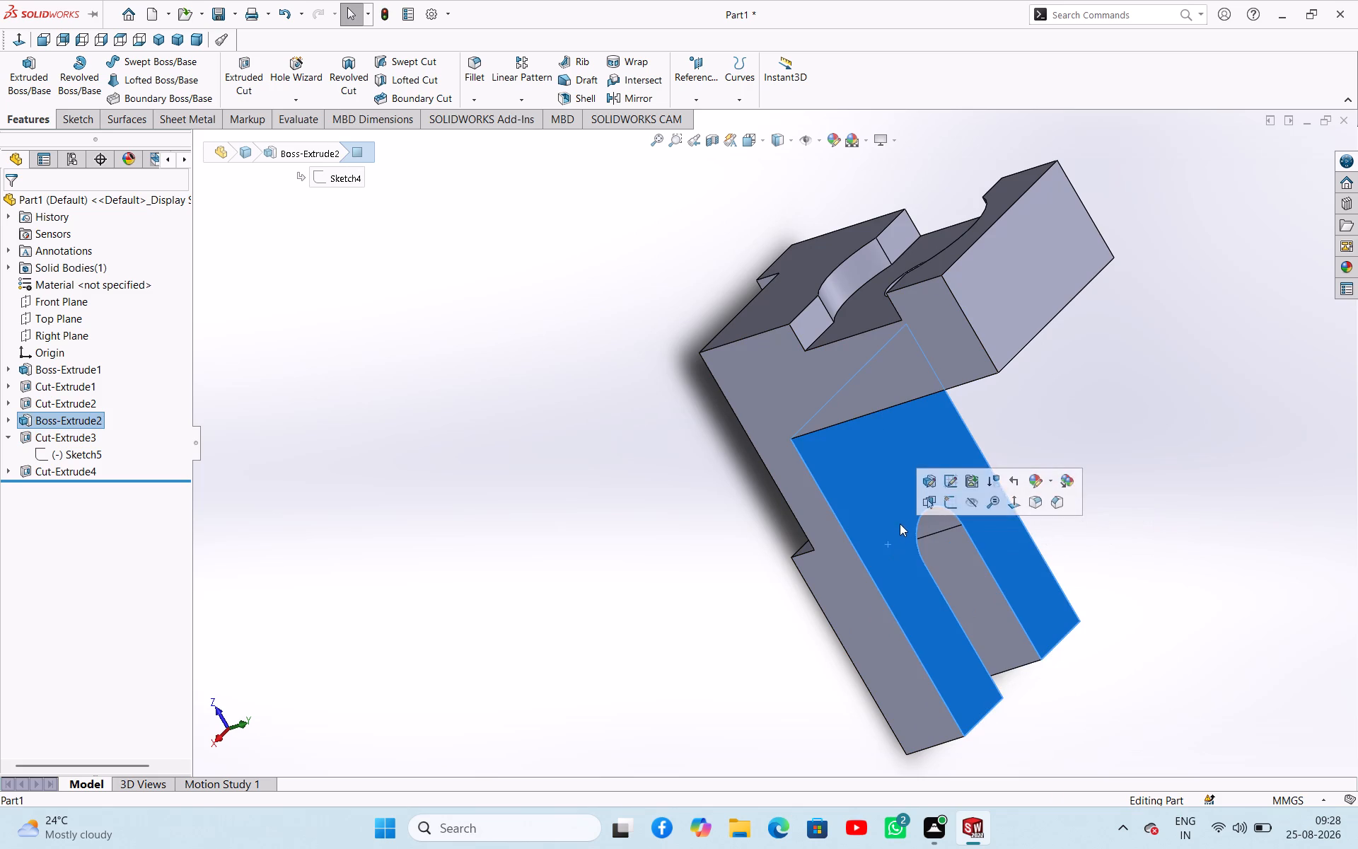
{"action": "left_click", "coordinate": [406, 471]}
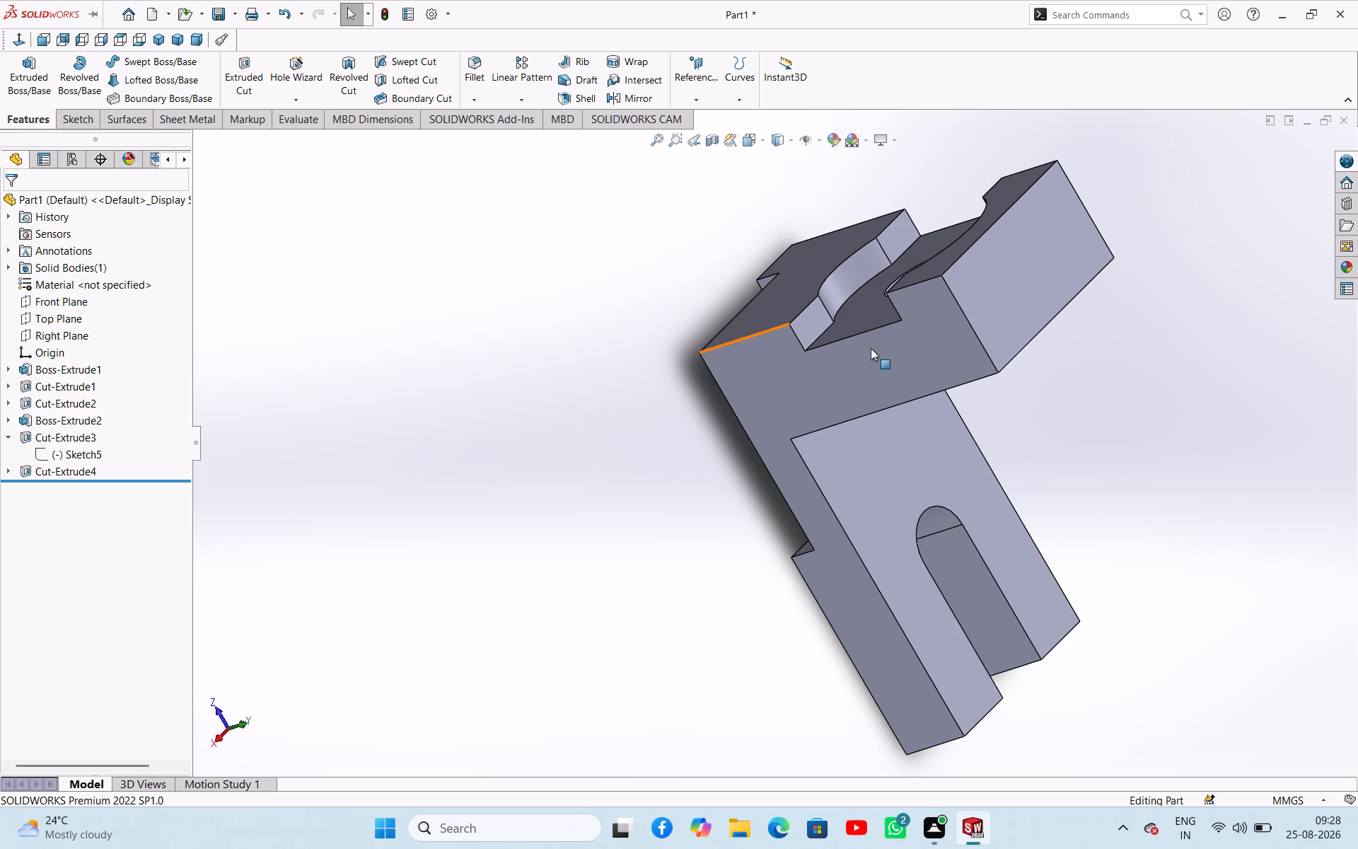
{"action": "left_click", "coordinate": [849, 306]}
{"action": "left_click", "coordinate": [424, 432]}
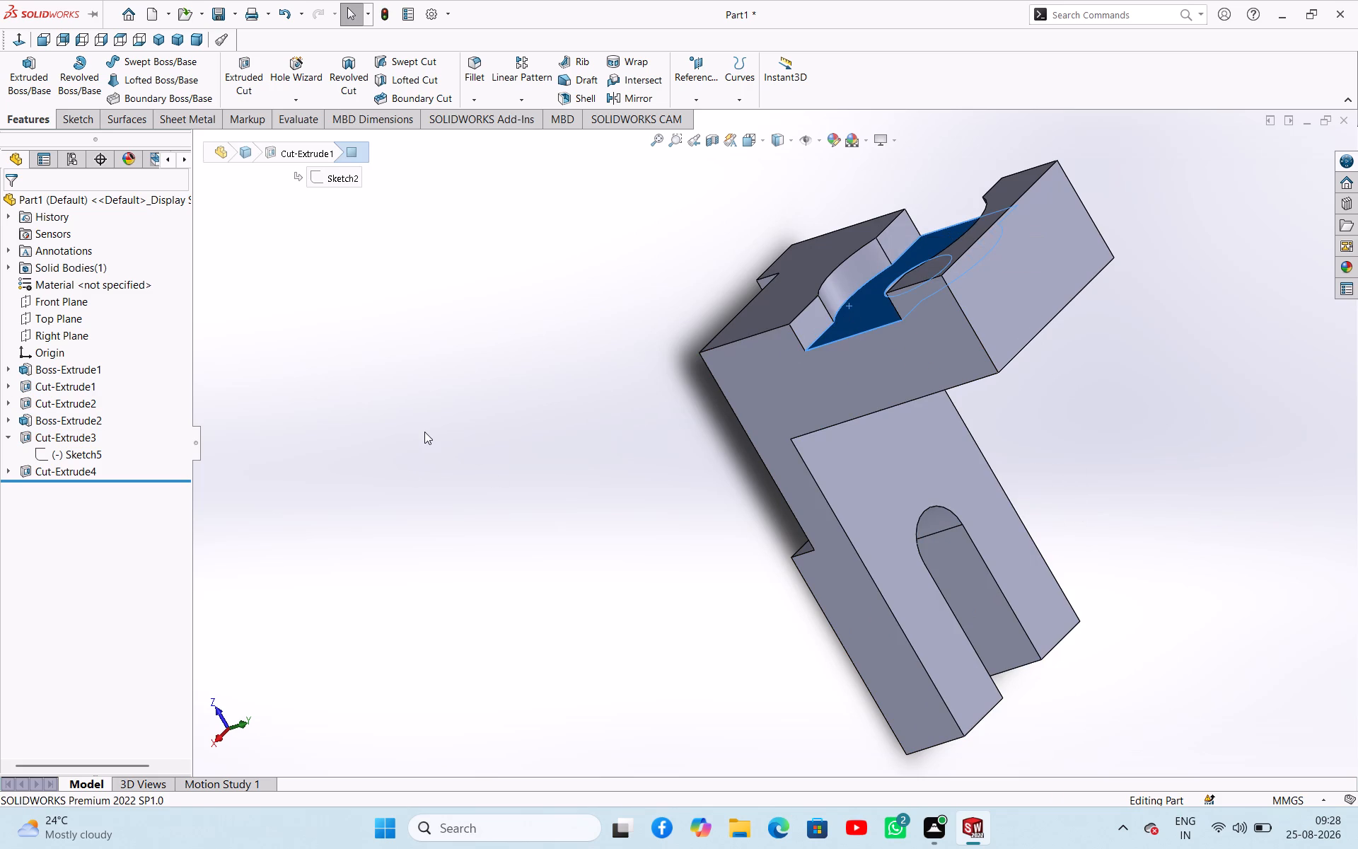
{"action": "left_click", "coordinate": [863, 400]}
{"action": "left_click", "coordinate": [613, 432]}
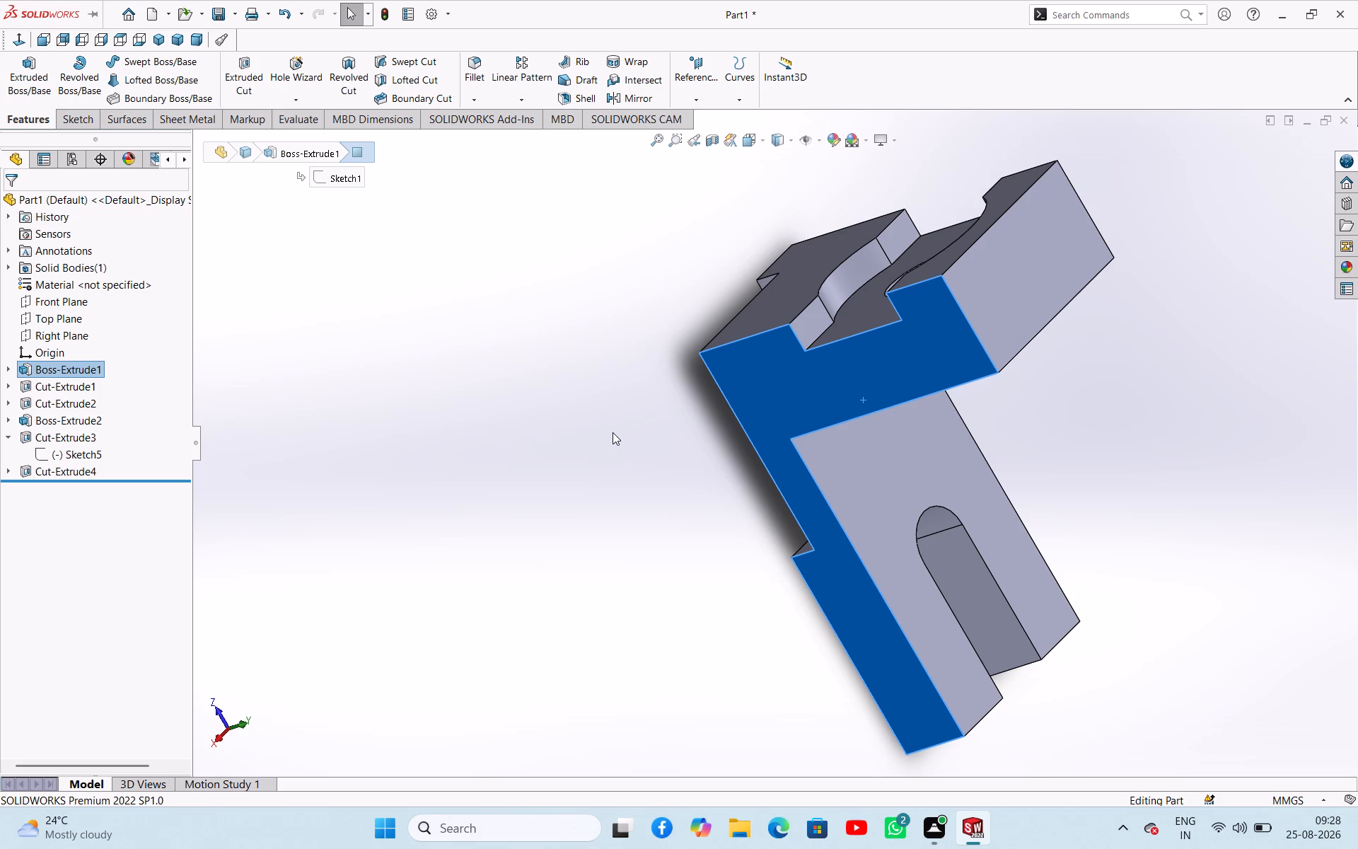
Examine the base's underside, checking the shallow rectangular recess and the slot opening.
{"action": "middle_click_drag", "start_coordinate": [596, 454], "coordinate": [795, 299]}
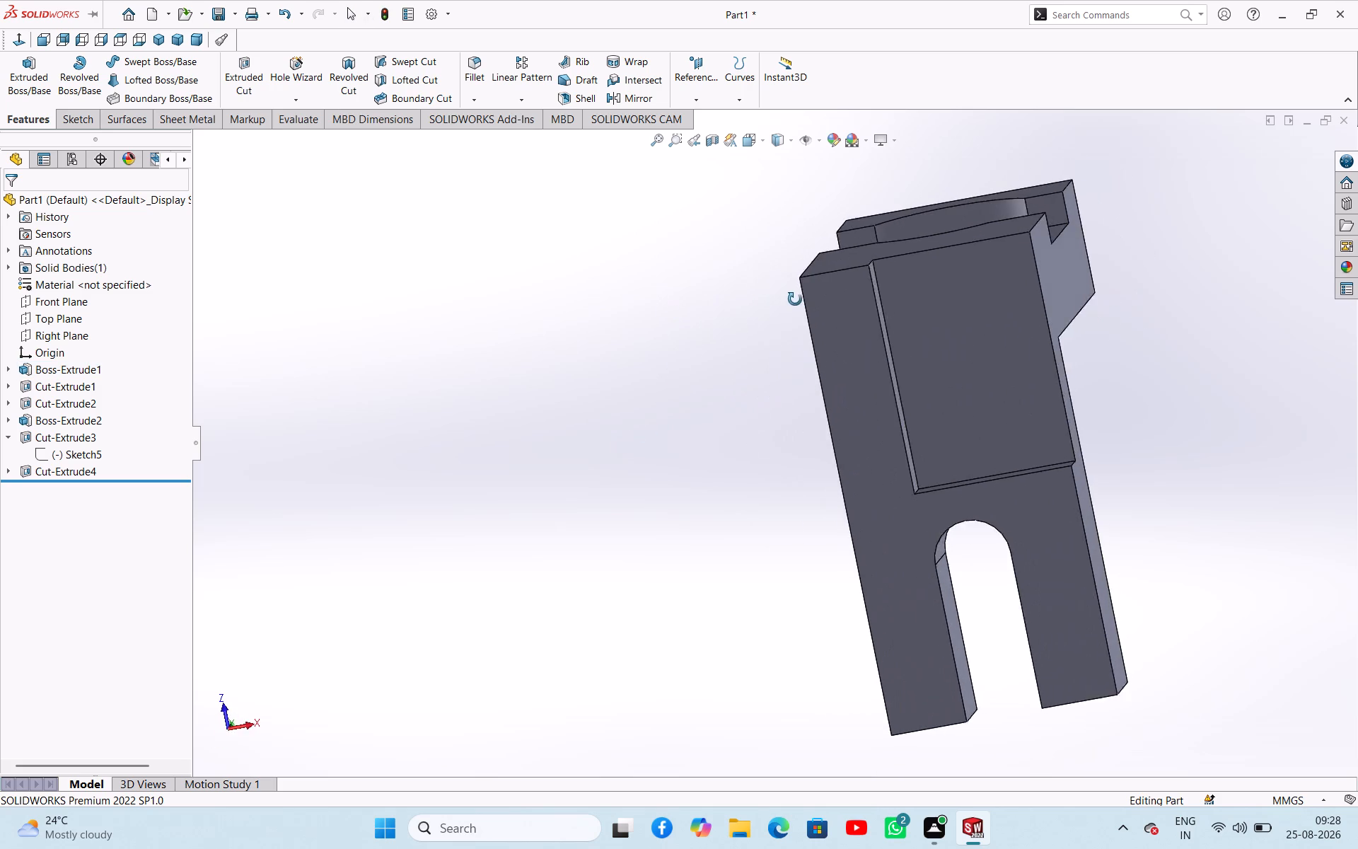
{"action": "middle_click_drag", "start_coordinate": [795, 299], "coordinate": [692, 333]}
{"action": "scroll", "coordinate": [750, 533], "scroll_direction": "down", "scroll_amount": 3}
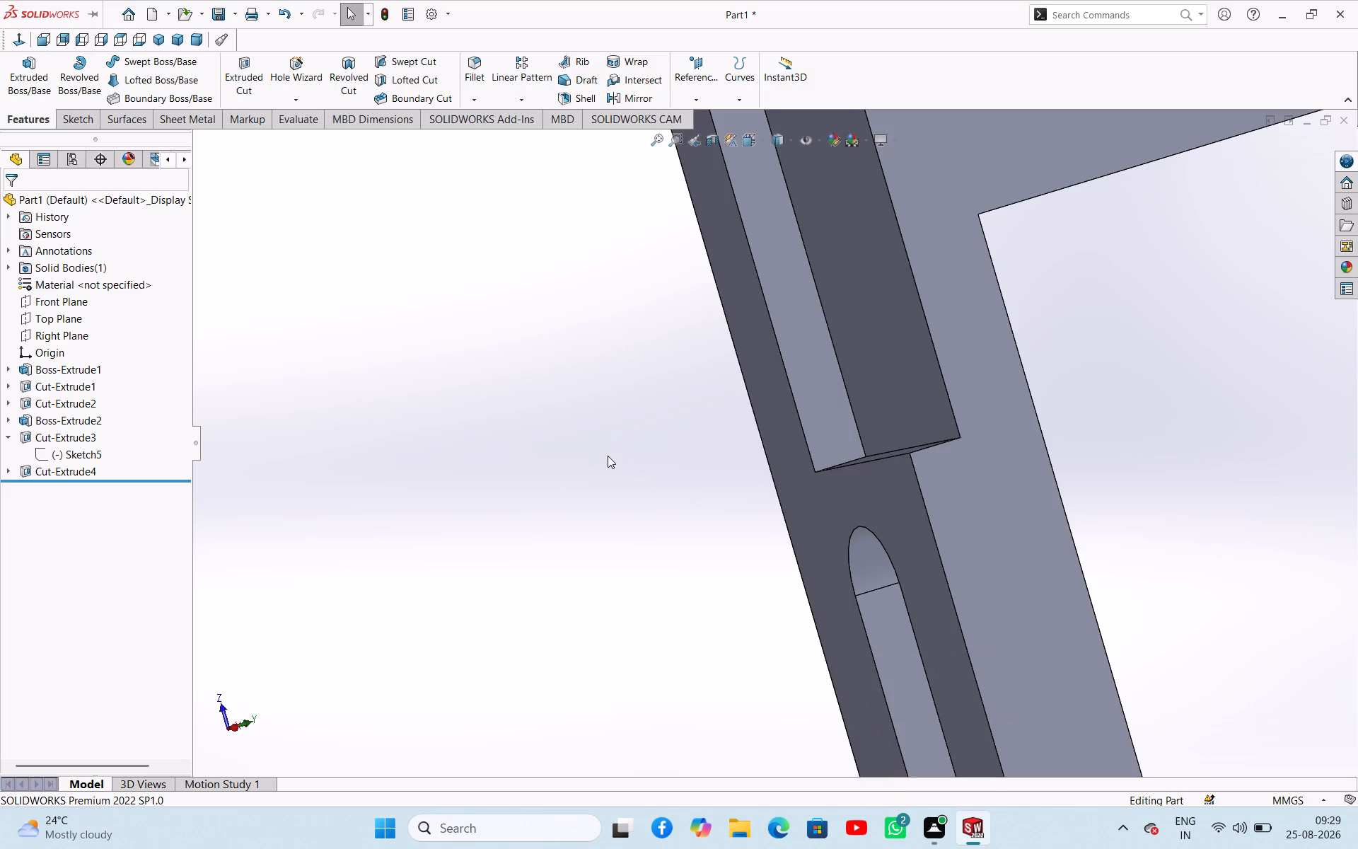
{"action": "scroll", "coordinate": [562, 475], "scroll_direction": "up", "scroll_amount": 5}
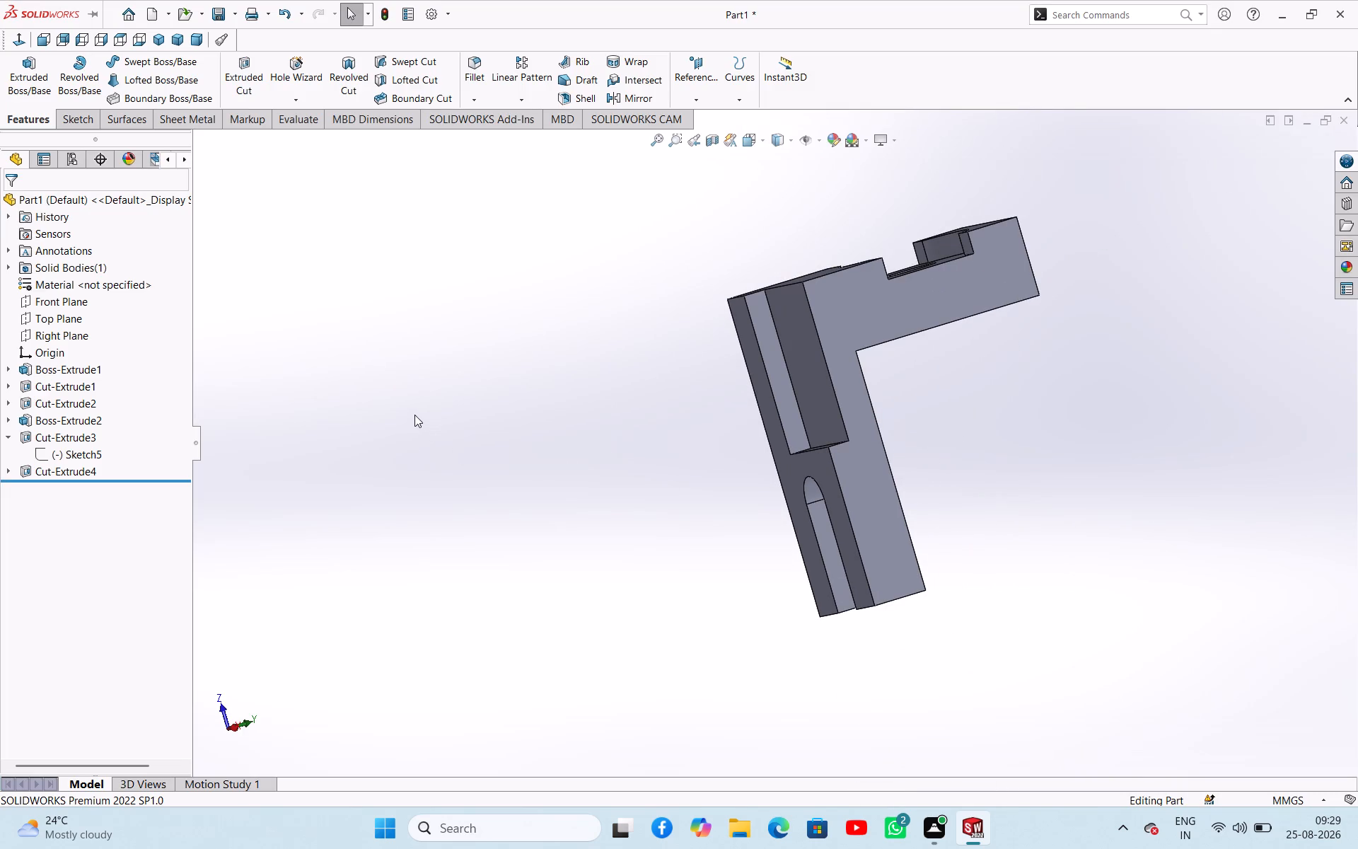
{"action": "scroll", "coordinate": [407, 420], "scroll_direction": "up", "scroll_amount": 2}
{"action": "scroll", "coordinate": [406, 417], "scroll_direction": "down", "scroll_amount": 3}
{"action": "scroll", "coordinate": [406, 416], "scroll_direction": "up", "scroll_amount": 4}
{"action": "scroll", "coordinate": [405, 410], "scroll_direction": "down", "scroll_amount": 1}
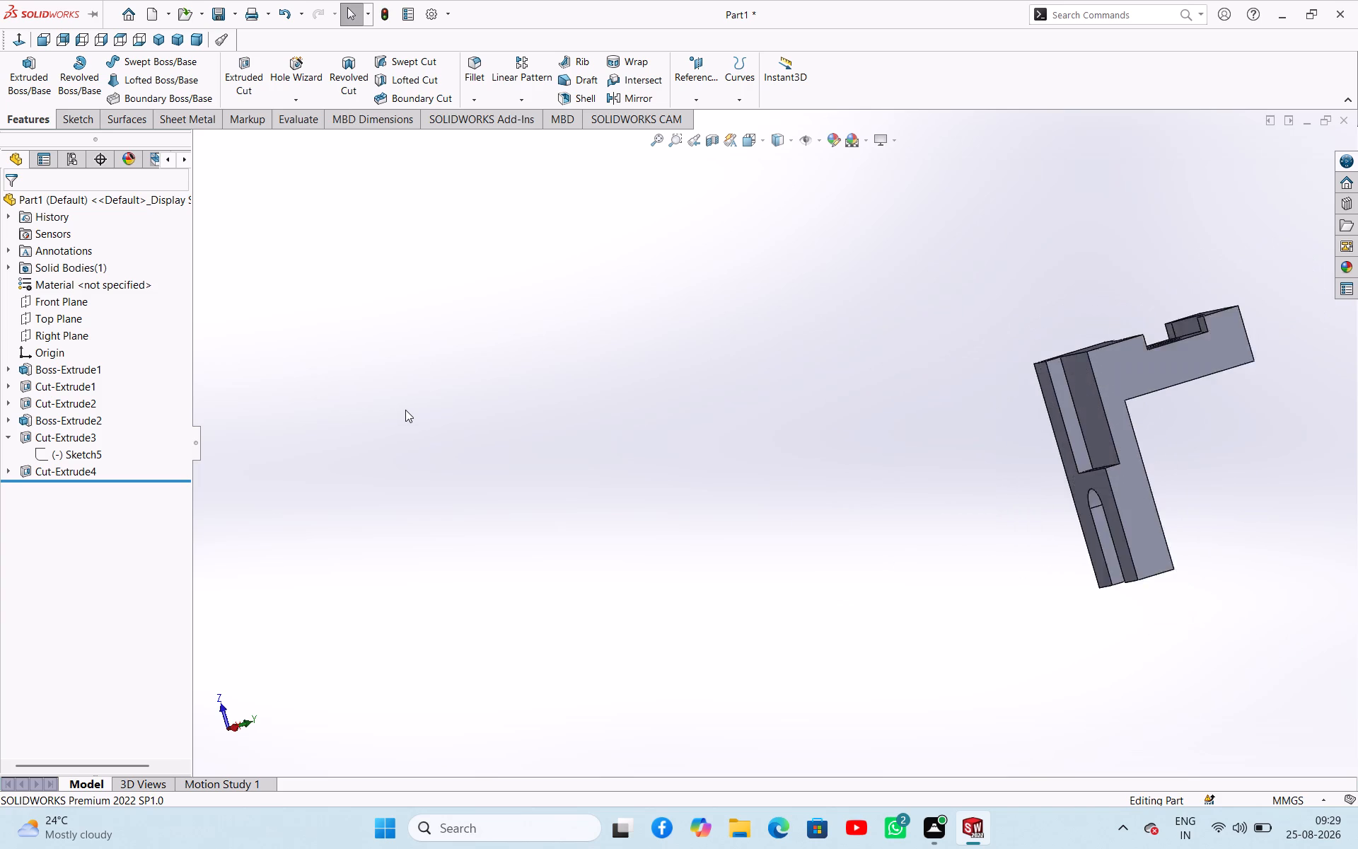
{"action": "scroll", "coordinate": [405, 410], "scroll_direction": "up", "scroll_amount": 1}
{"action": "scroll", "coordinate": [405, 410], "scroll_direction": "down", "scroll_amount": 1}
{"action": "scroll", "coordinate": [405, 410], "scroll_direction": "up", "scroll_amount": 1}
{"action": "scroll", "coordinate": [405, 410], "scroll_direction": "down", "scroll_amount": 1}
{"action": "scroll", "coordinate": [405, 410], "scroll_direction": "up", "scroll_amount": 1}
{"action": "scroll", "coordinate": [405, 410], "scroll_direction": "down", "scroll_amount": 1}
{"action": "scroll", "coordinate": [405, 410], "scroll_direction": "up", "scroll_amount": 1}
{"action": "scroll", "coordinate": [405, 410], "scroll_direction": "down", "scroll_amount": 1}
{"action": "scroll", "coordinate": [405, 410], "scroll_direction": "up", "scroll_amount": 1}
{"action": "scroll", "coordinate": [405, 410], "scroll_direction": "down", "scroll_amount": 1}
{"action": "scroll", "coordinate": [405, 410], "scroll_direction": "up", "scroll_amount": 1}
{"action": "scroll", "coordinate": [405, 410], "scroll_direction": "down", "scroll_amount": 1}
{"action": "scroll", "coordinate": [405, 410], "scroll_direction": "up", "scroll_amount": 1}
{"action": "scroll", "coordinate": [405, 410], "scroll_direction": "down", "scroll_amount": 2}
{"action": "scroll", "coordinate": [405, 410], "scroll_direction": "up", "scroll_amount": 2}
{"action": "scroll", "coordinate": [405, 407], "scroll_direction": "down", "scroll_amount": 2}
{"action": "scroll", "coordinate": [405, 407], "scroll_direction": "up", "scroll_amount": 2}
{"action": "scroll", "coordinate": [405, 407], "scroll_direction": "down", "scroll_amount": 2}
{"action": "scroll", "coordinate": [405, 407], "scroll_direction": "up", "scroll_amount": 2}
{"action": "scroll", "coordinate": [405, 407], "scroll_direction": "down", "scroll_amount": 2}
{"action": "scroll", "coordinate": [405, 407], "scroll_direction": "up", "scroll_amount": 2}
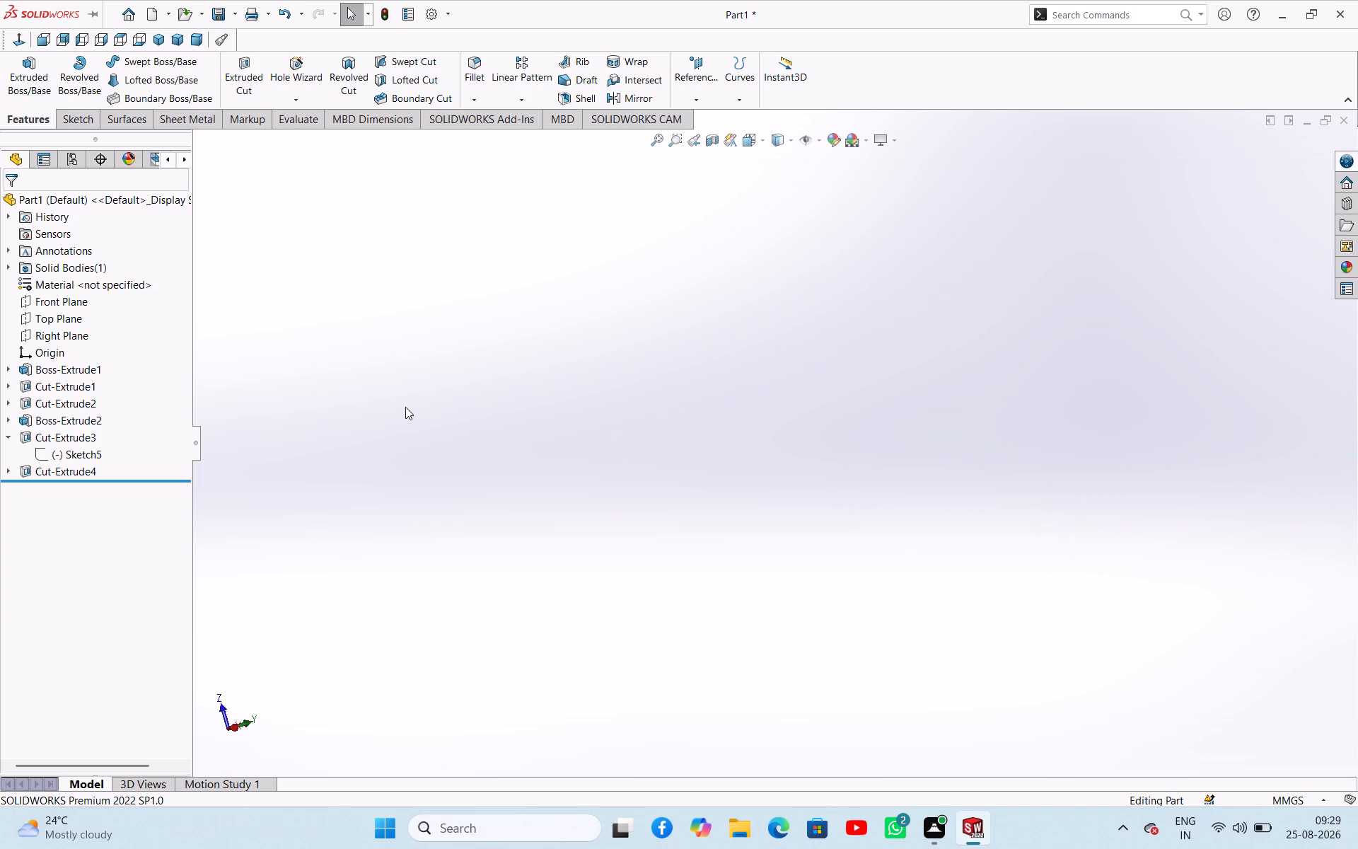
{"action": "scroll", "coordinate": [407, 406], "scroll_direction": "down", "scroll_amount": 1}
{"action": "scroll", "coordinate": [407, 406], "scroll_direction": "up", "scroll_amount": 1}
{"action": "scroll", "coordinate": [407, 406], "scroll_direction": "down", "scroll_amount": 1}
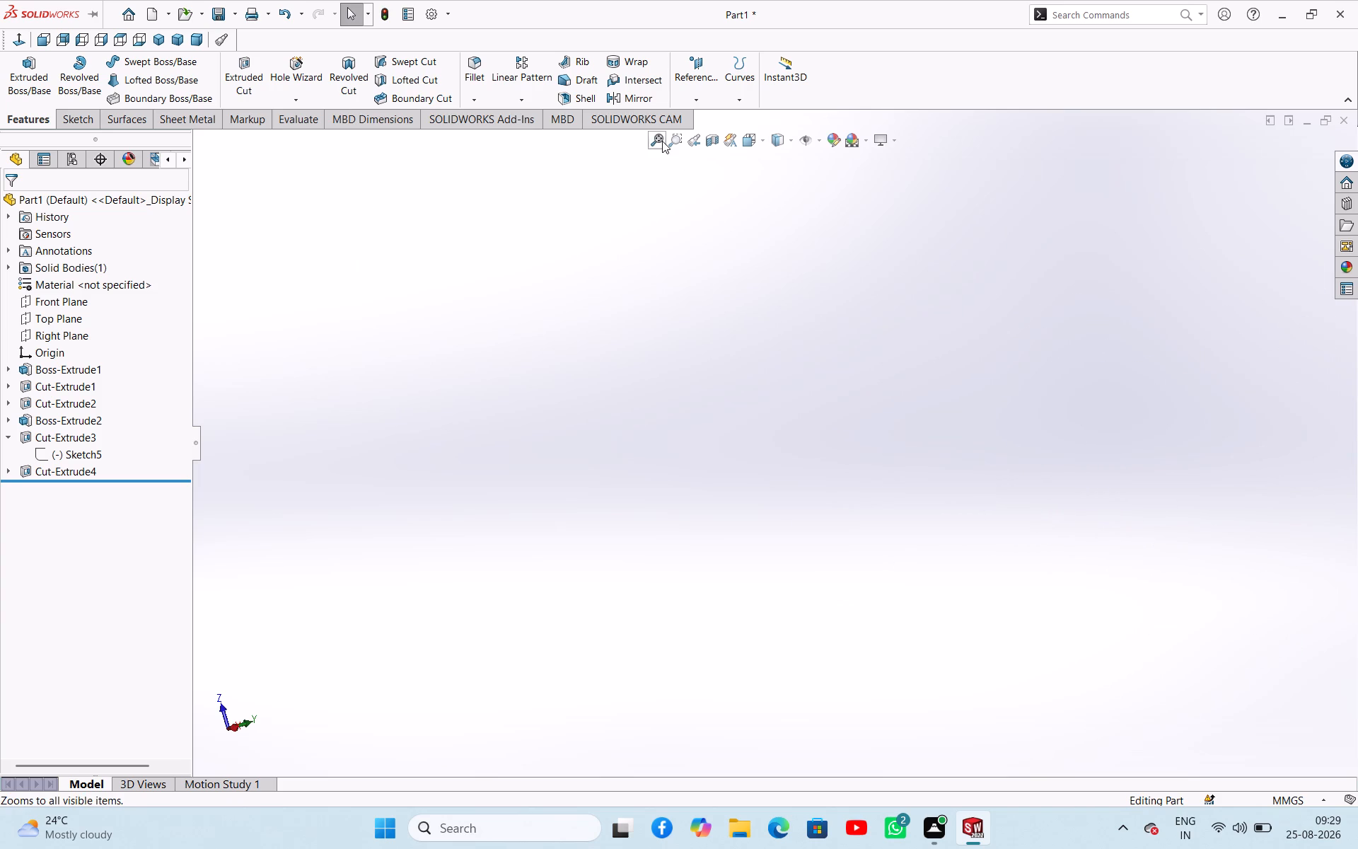
Fit the whole part in the view.
{"action": "left_click", "coordinate": [662, 141]}
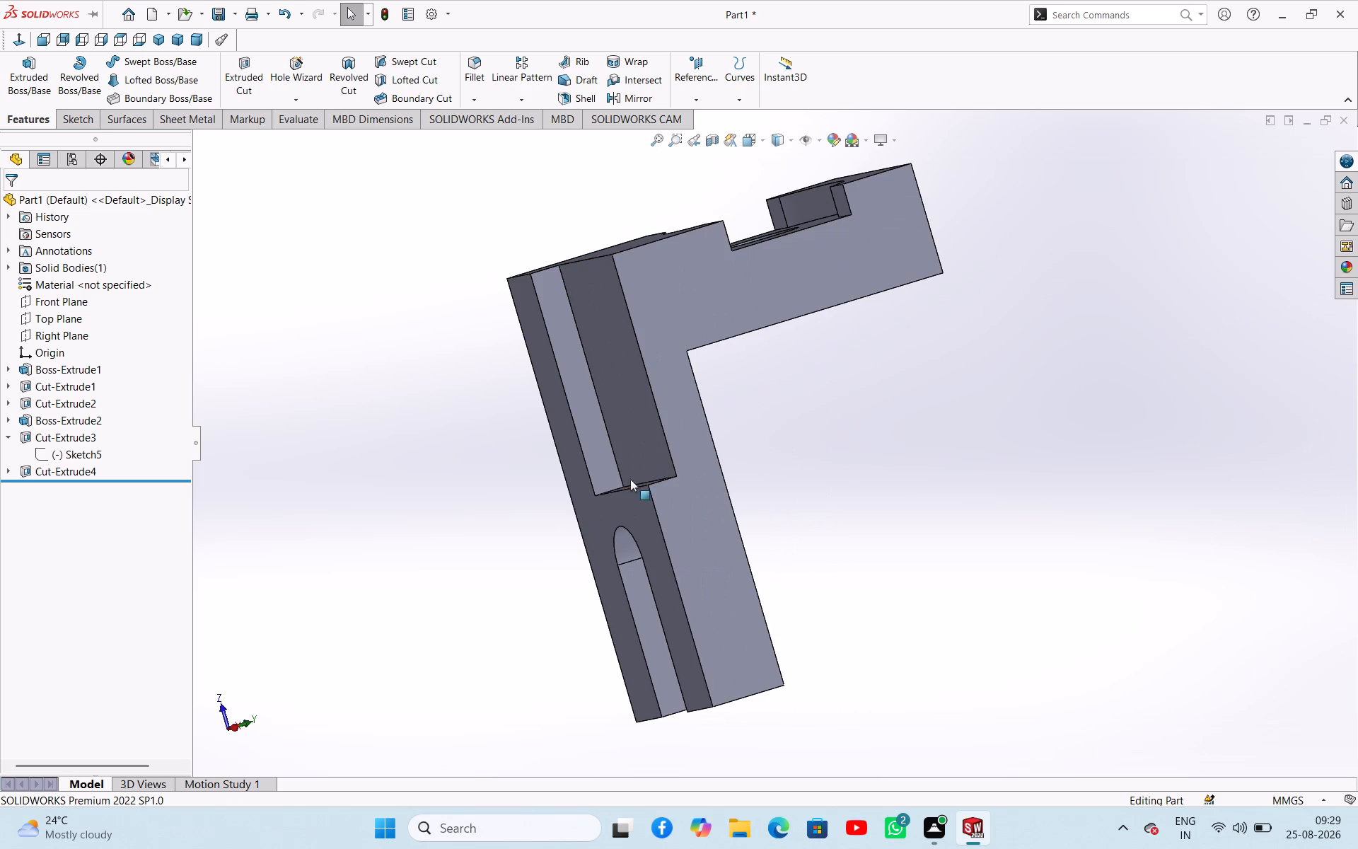
Check the whole part in the standard right, front and top views.
{"action": "left_click", "coordinate": [235, 727]}
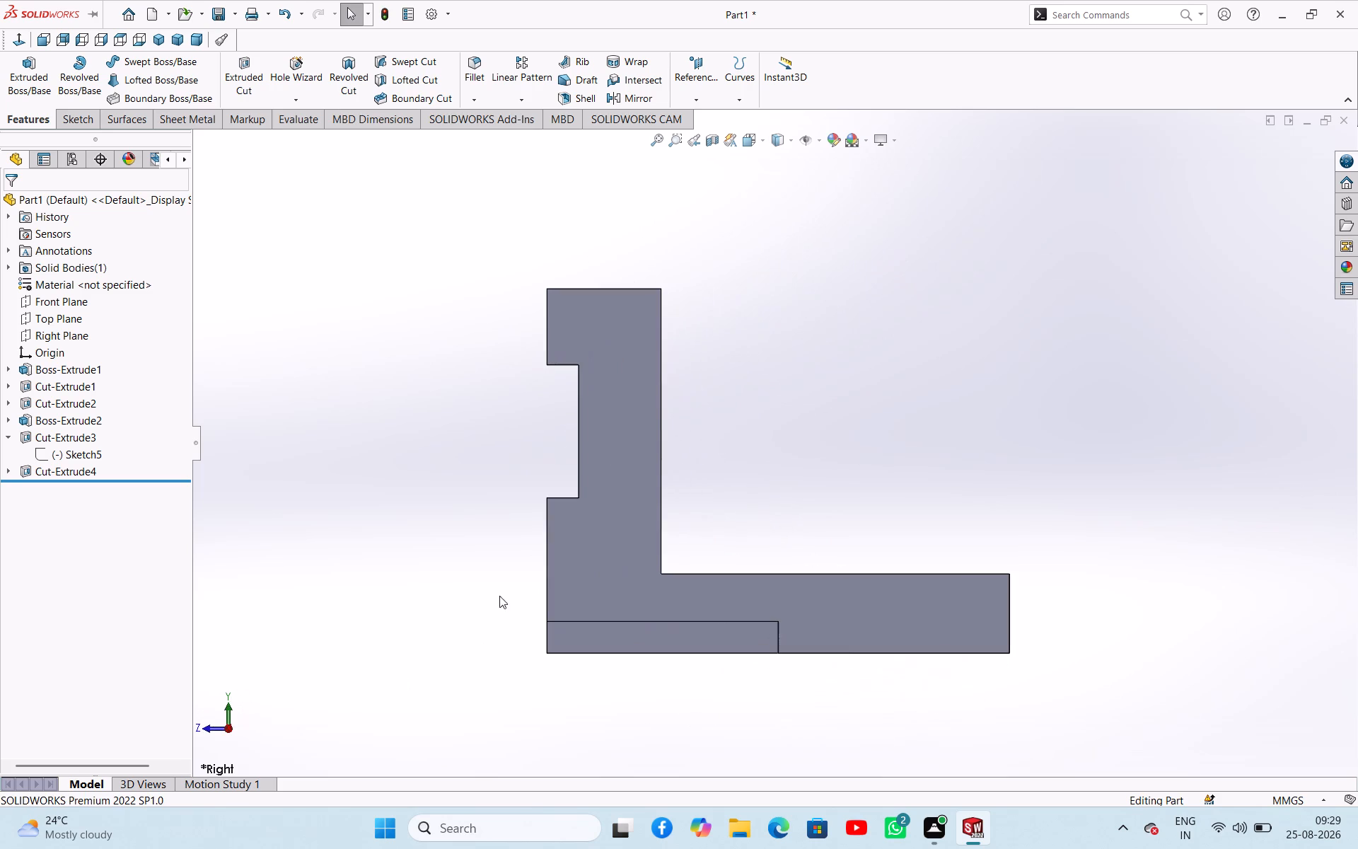
{"action": "left_click", "coordinate": [506, 552]}
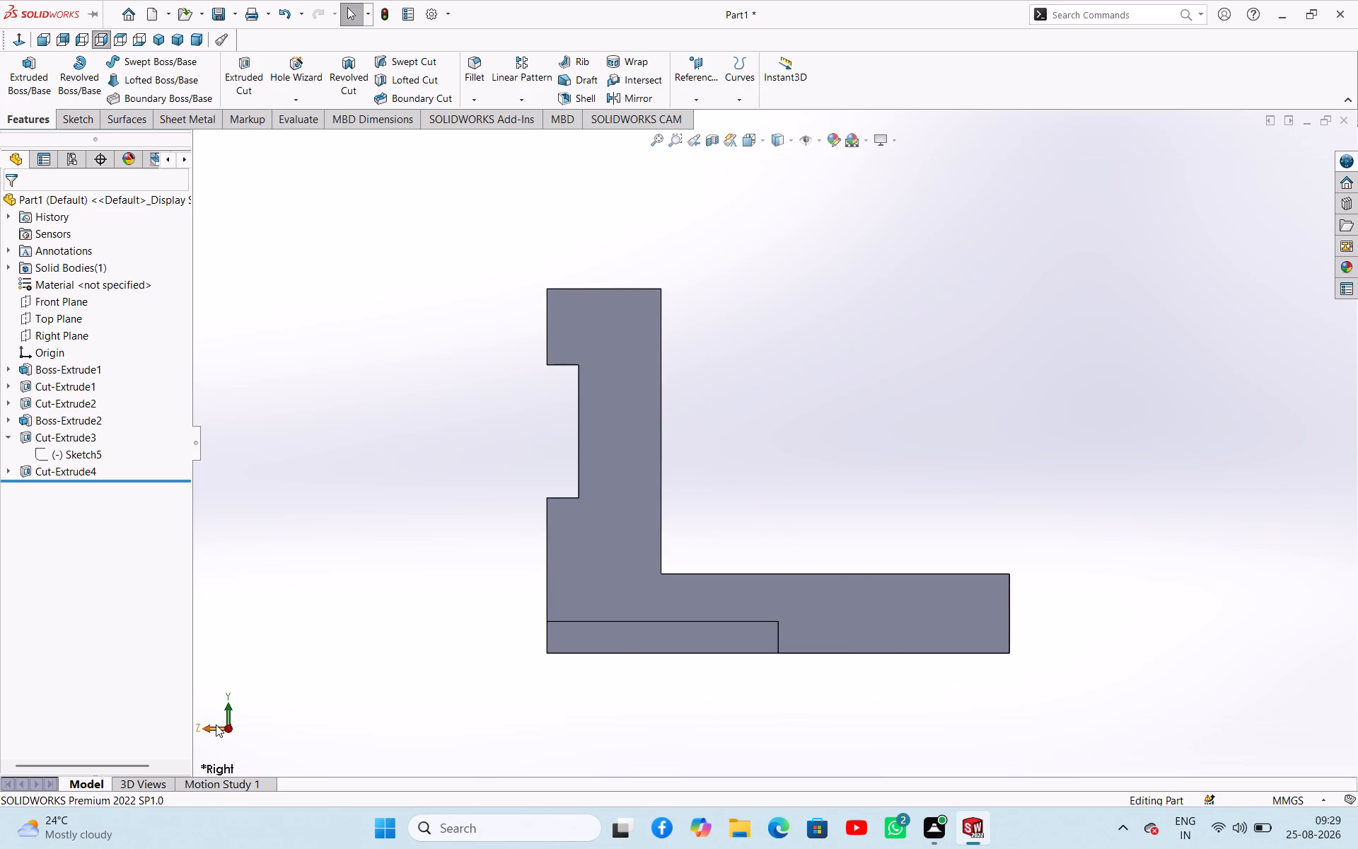
{"action": "left_click", "coordinate": [216, 724]}
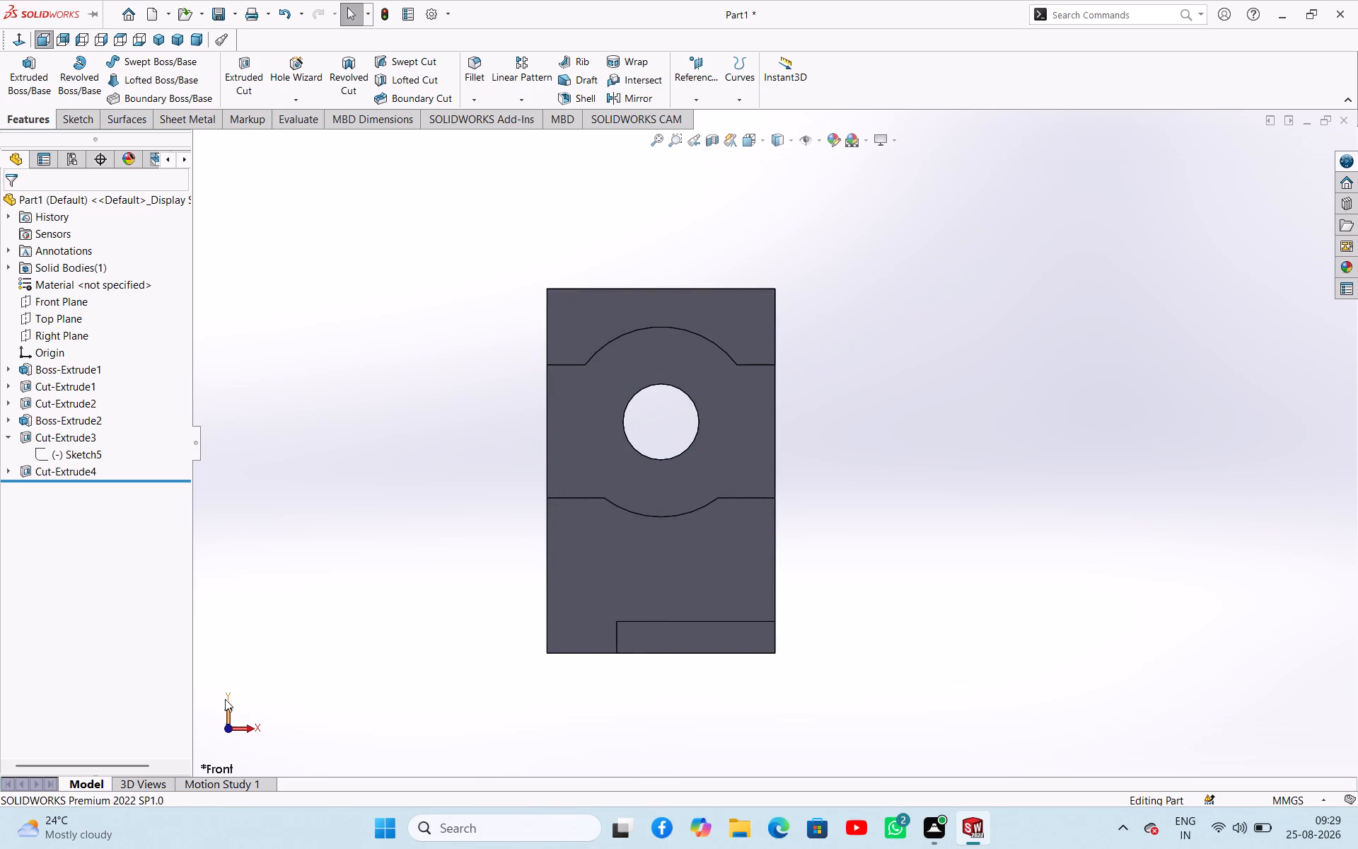
{"action": "left_click", "coordinate": [225, 699]}
{"action": "scroll", "coordinate": [586, 704], "scroll_direction": "up", "scroll_amount": 3}
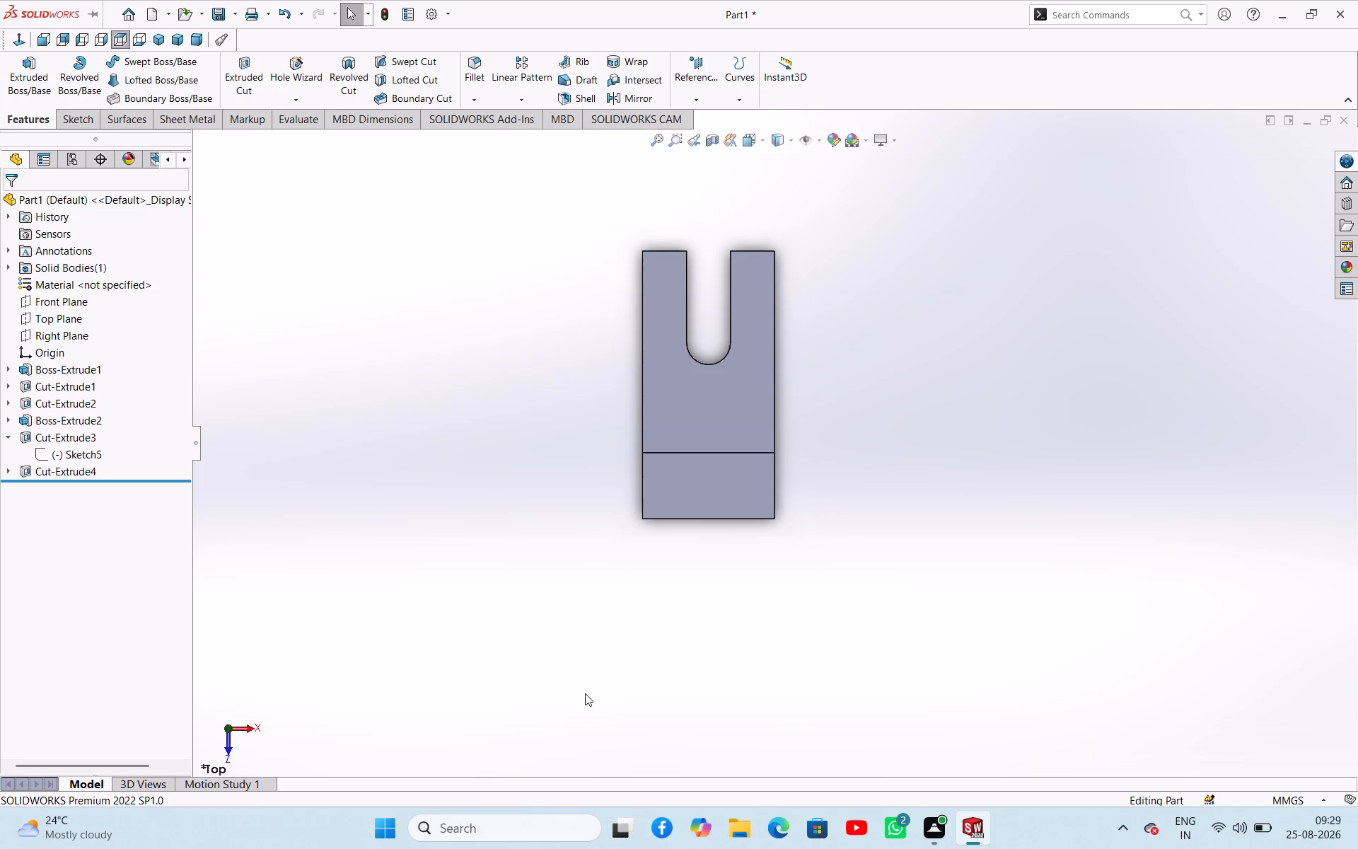
{"action": "scroll", "coordinate": [781, 419], "scroll_direction": "down", "scroll_amount": 2}
Examine the slotted base, the underside recess and the recessed upright block from several directions.
{"action": "middle_click_drag", "start_coordinate": [798, 431], "coordinate": [593, 433]}
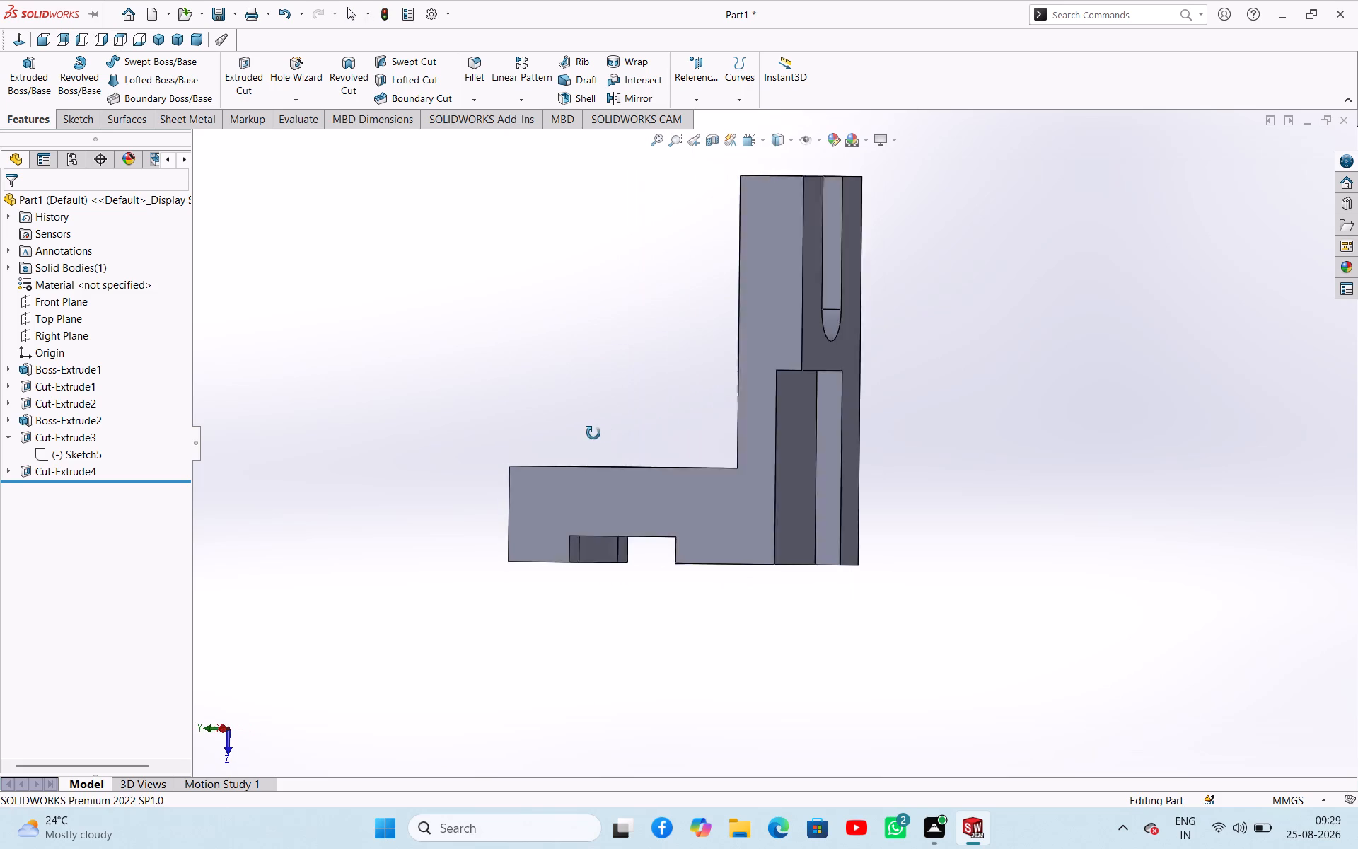
{"action": "middle_click_drag", "start_coordinate": [593, 433], "coordinate": [588, 436]}
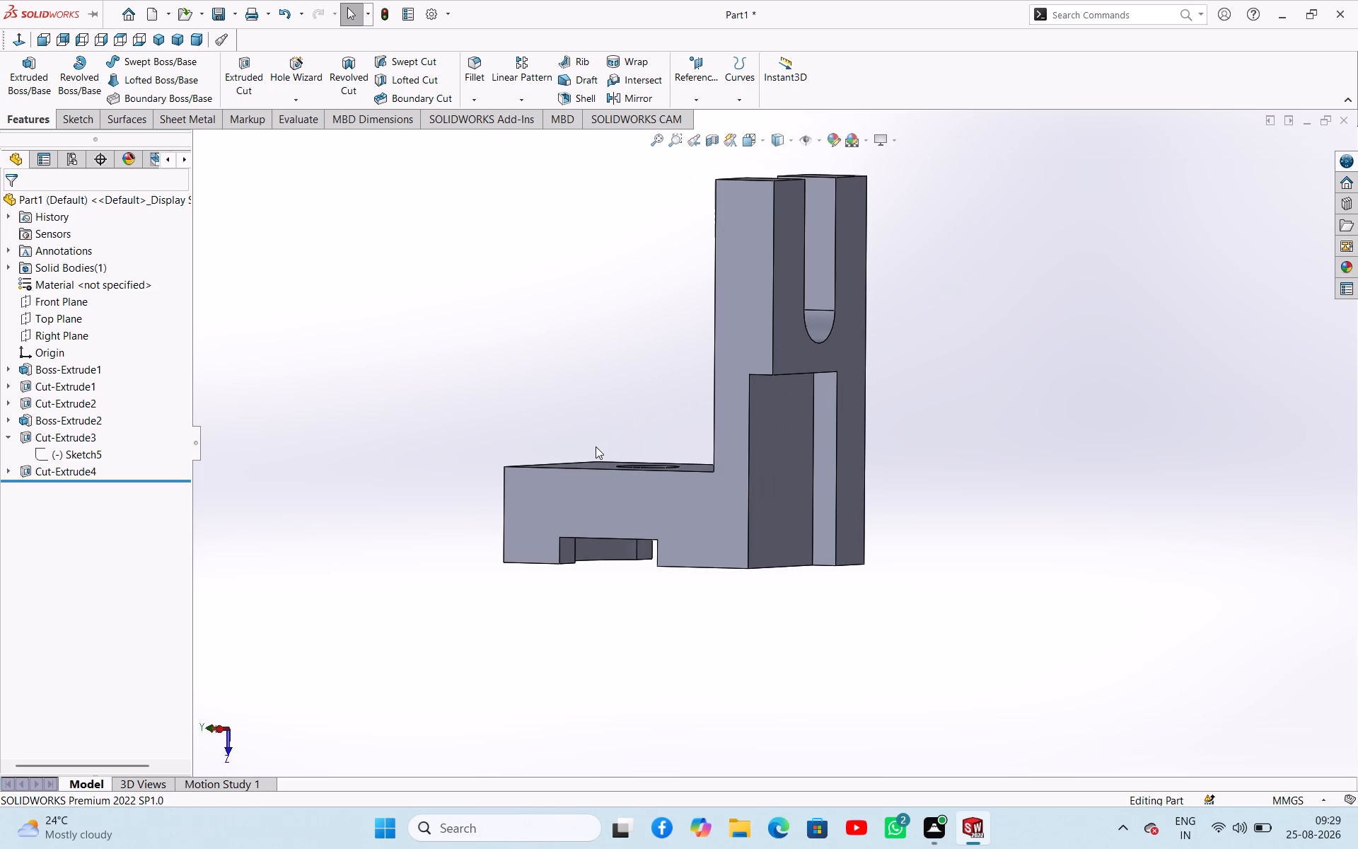
{"action": "scroll", "coordinate": [635, 436], "scroll_direction": "up", "scroll_amount": 2}
{"action": "scroll", "coordinate": [691, 467], "scroll_direction": "up", "scroll_amount": 2}
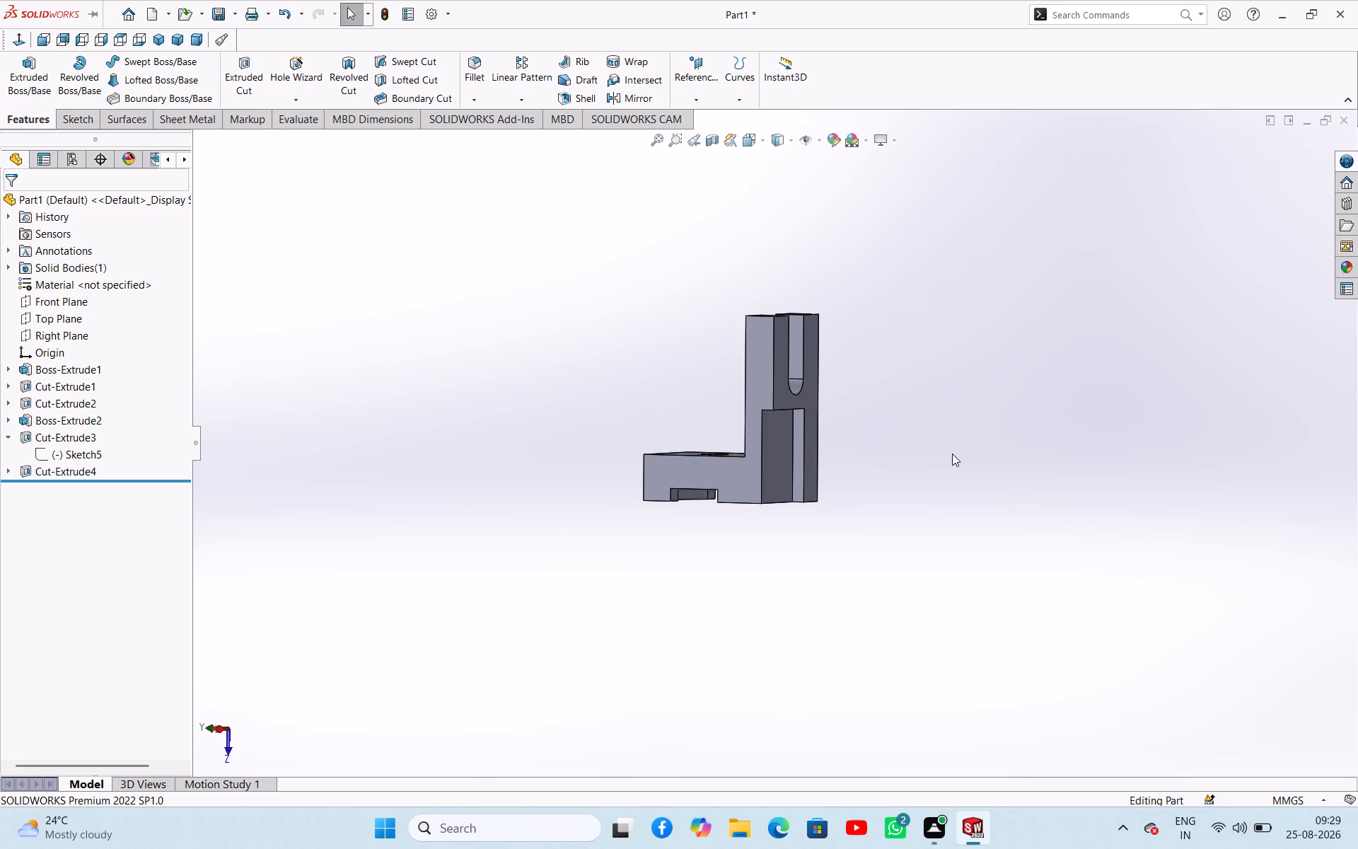
{"action": "middle_click_drag", "start_coordinate": [948, 454], "coordinate": [522, 579]}
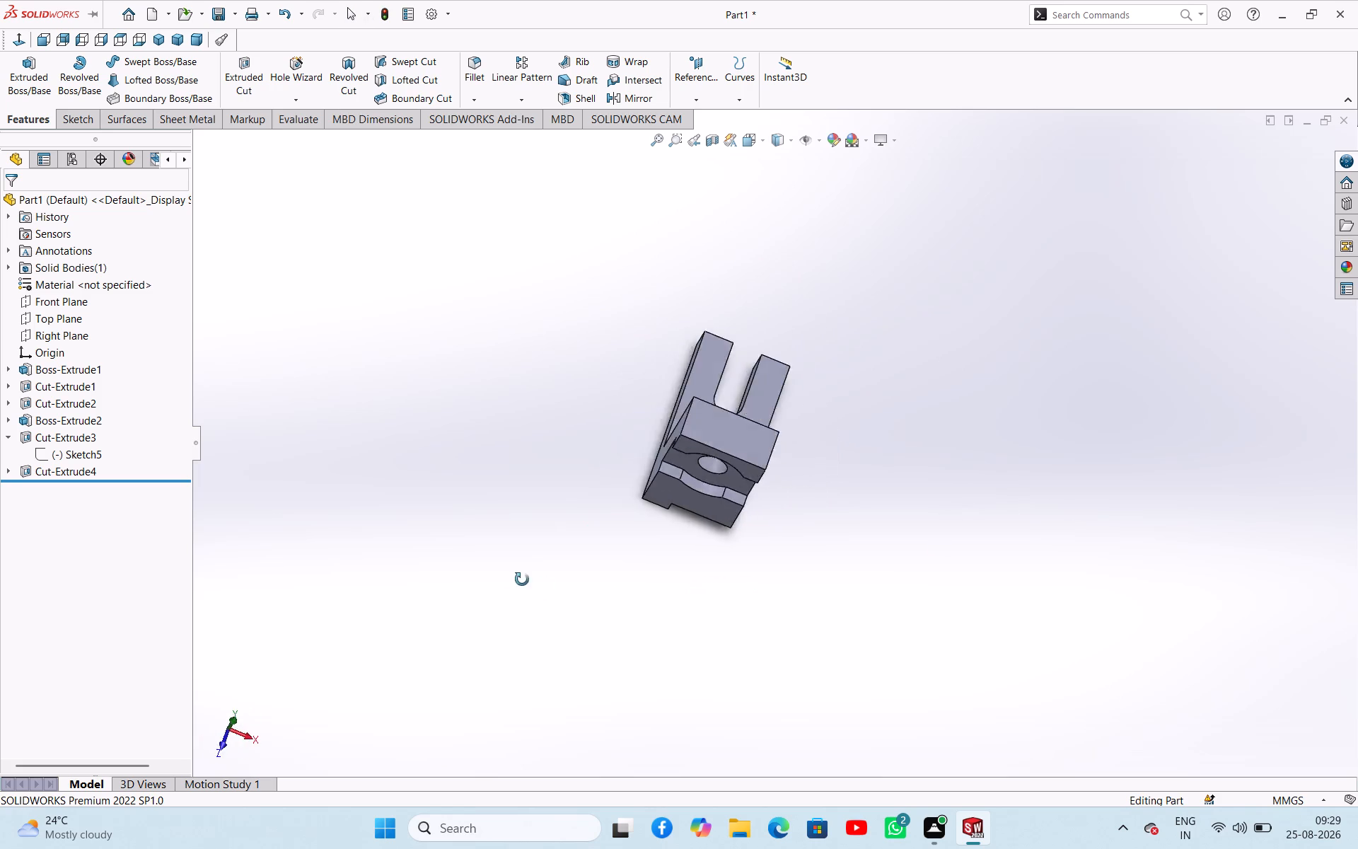
{"action": "middle_click_drag", "start_coordinate": [522, 579], "coordinate": [609, 333]}
{"action": "scroll", "coordinate": [809, 403], "scroll_direction": "down", "scroll_amount": 3}
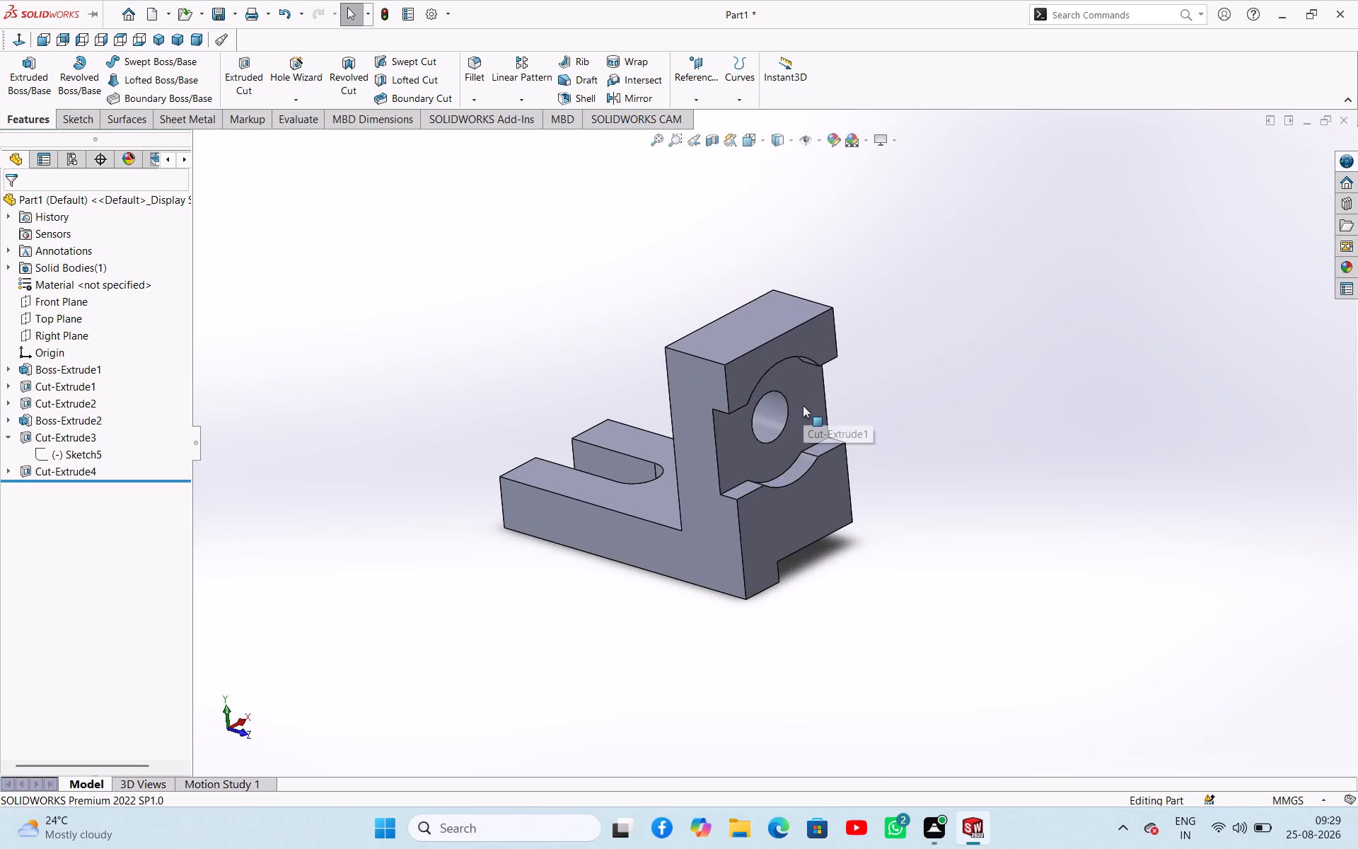
Check the through hole's diameter from both the recessed face and the back face of the upright block.
{"action": "left_click", "coordinate": [777, 408]}
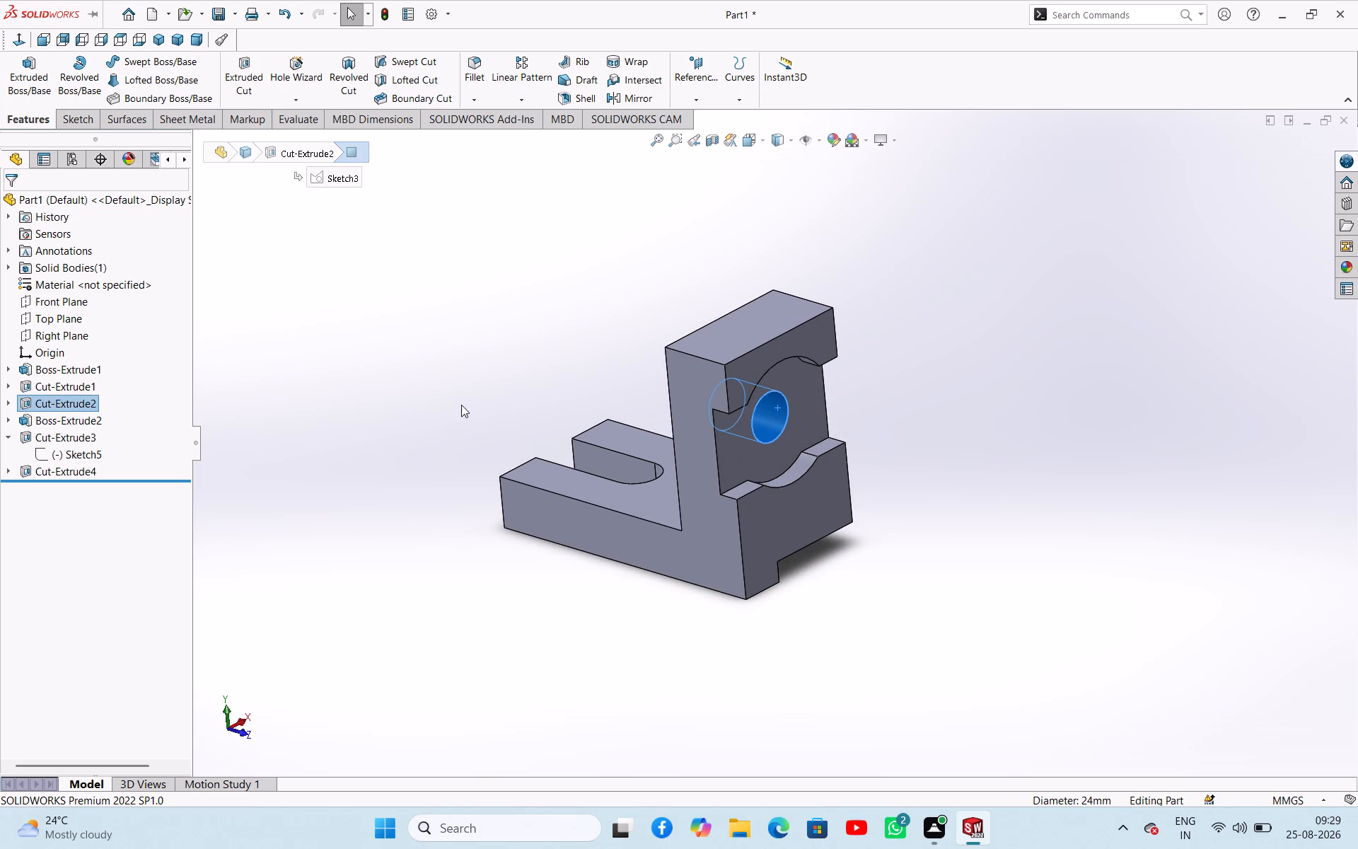
{"action": "left_click", "coordinate": [461, 405]}
{"action": "middle_click_drag", "start_coordinate": [451, 406], "coordinate": [603, 525]}
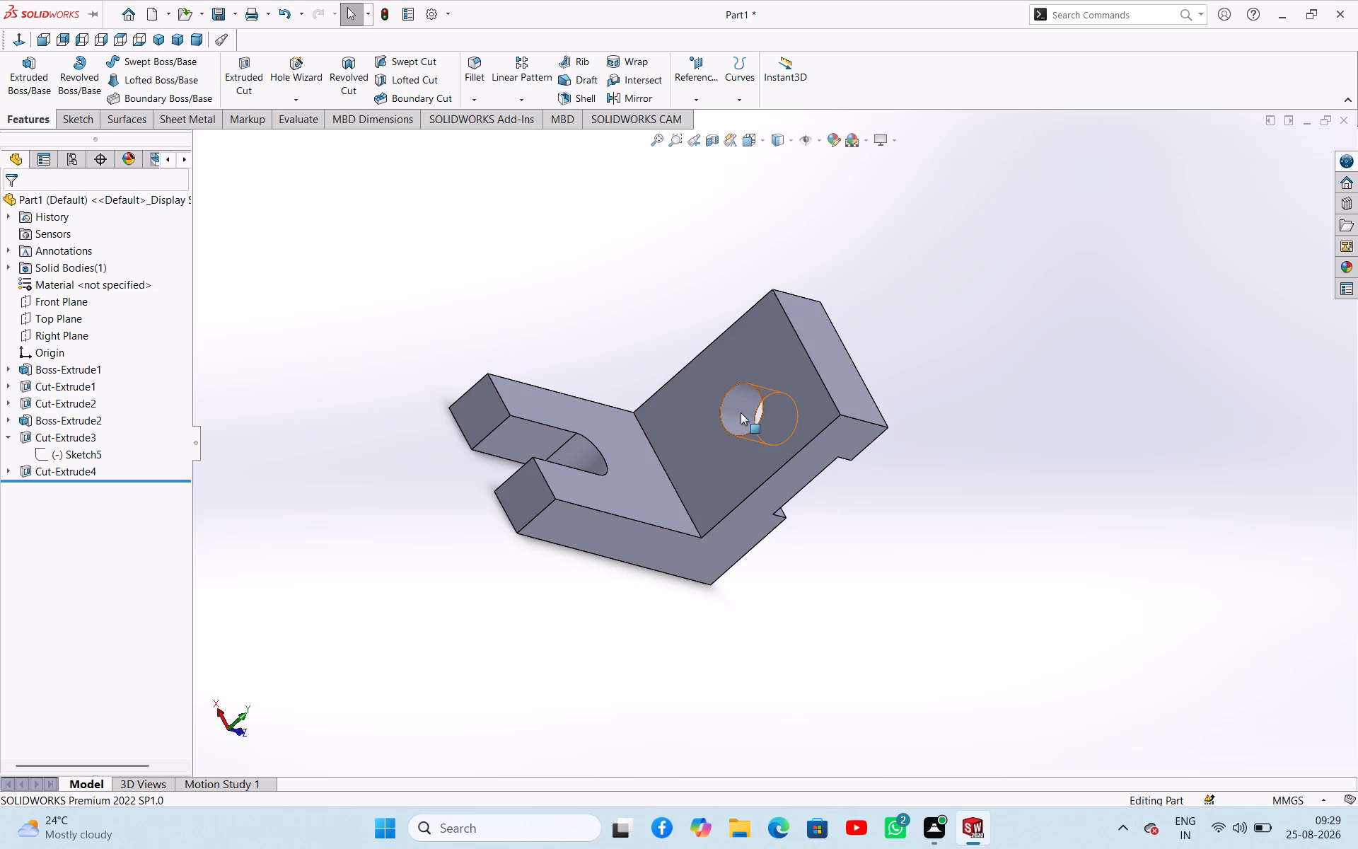
{"action": "left_click", "coordinate": [741, 412]}
{"action": "left_click_drag", "start_coordinate": [611, 638], "coordinate": [611, 629]}
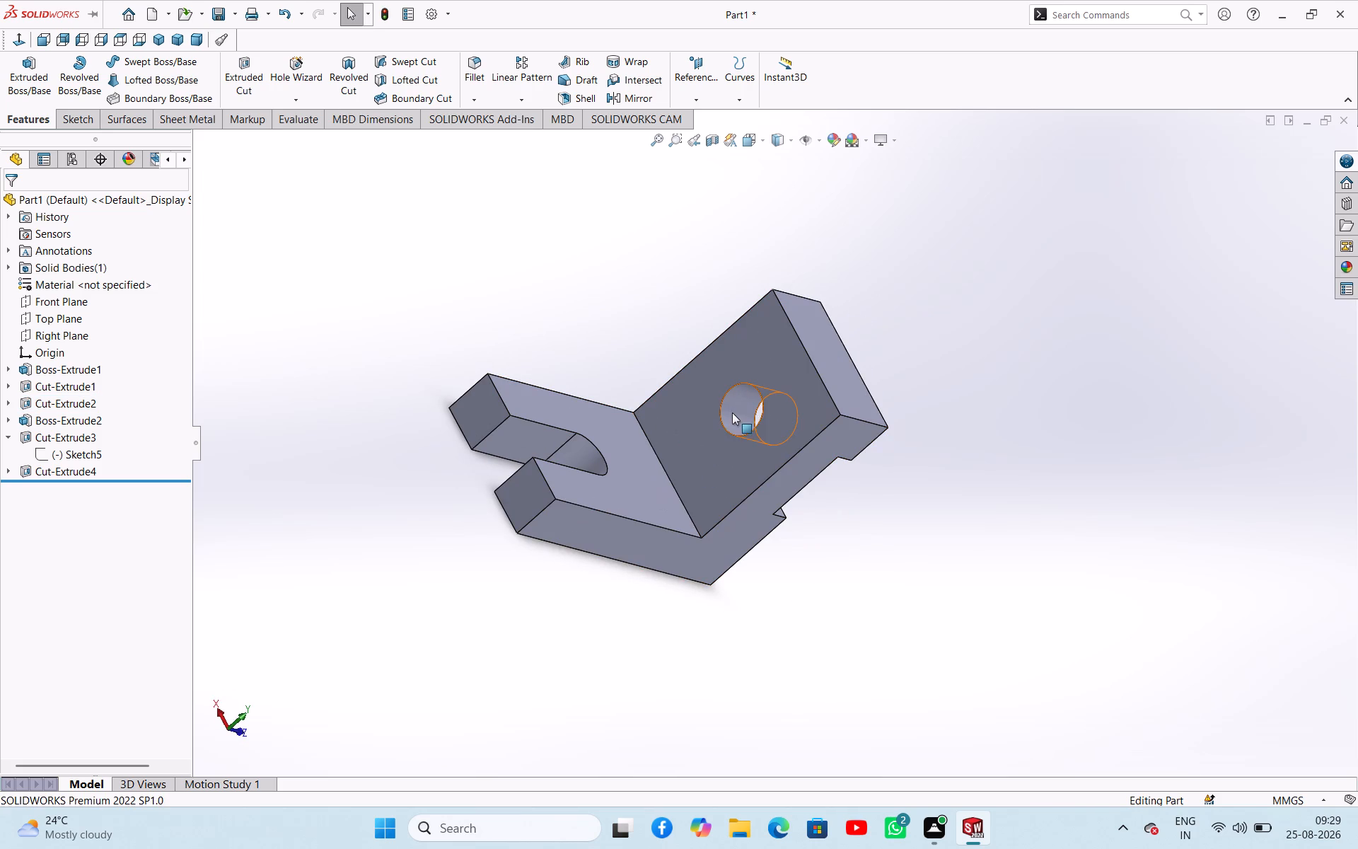
{"action": "left_click", "coordinate": [738, 397]}
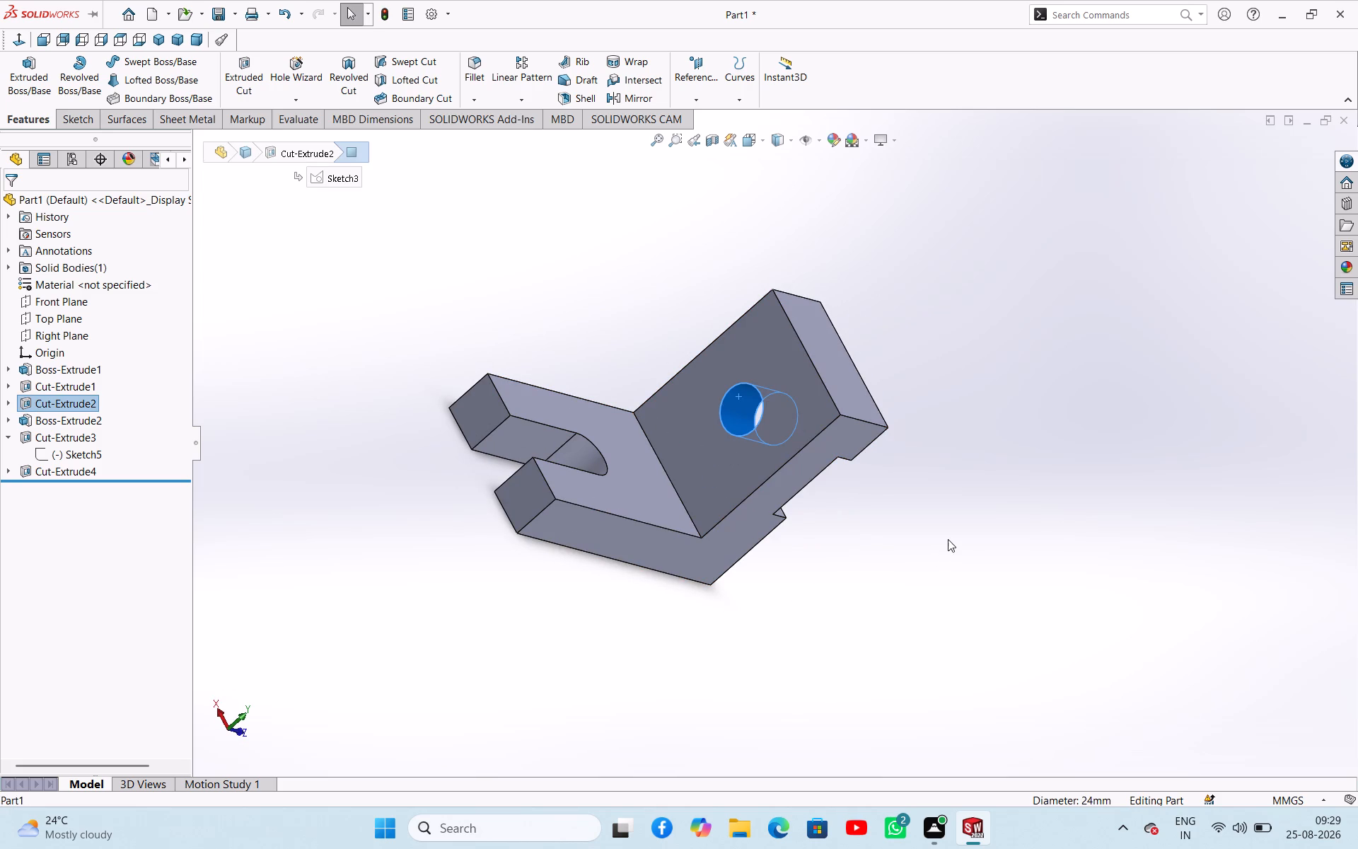
{"action": "middle_click_drag", "start_coordinate": [948, 539], "coordinate": [767, 504]}
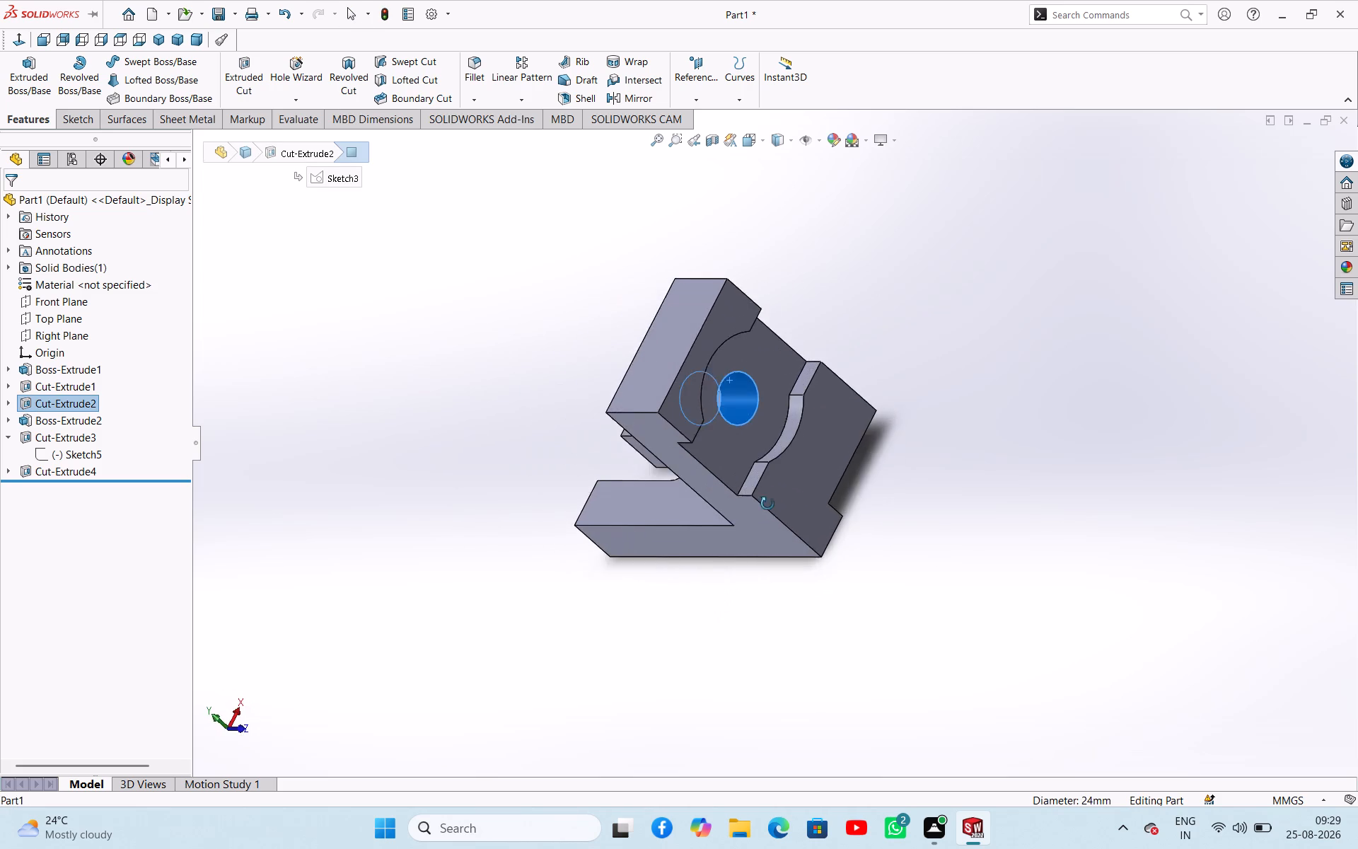
{"action": "middle_click_drag", "start_coordinate": [767, 504], "coordinate": [784, 509]}
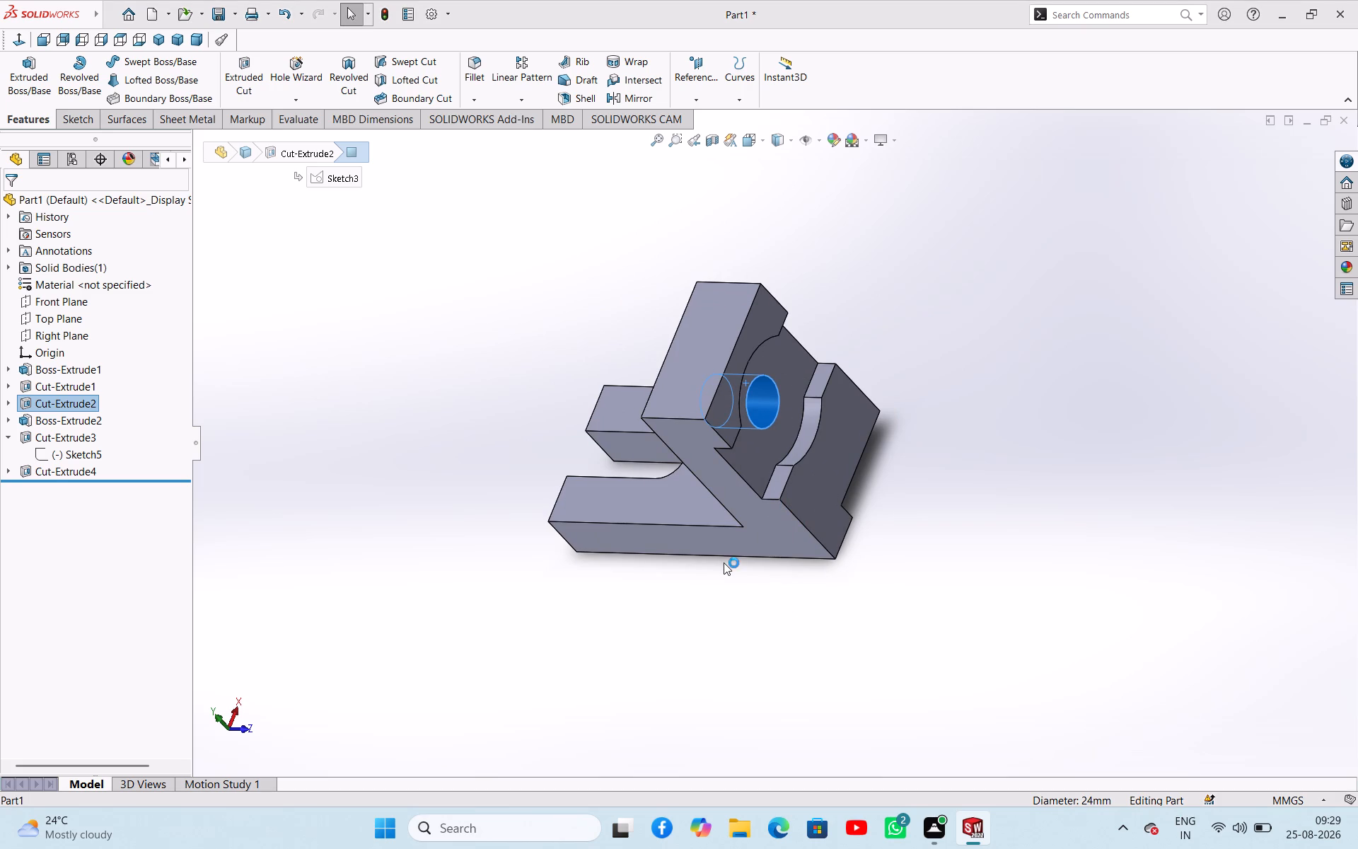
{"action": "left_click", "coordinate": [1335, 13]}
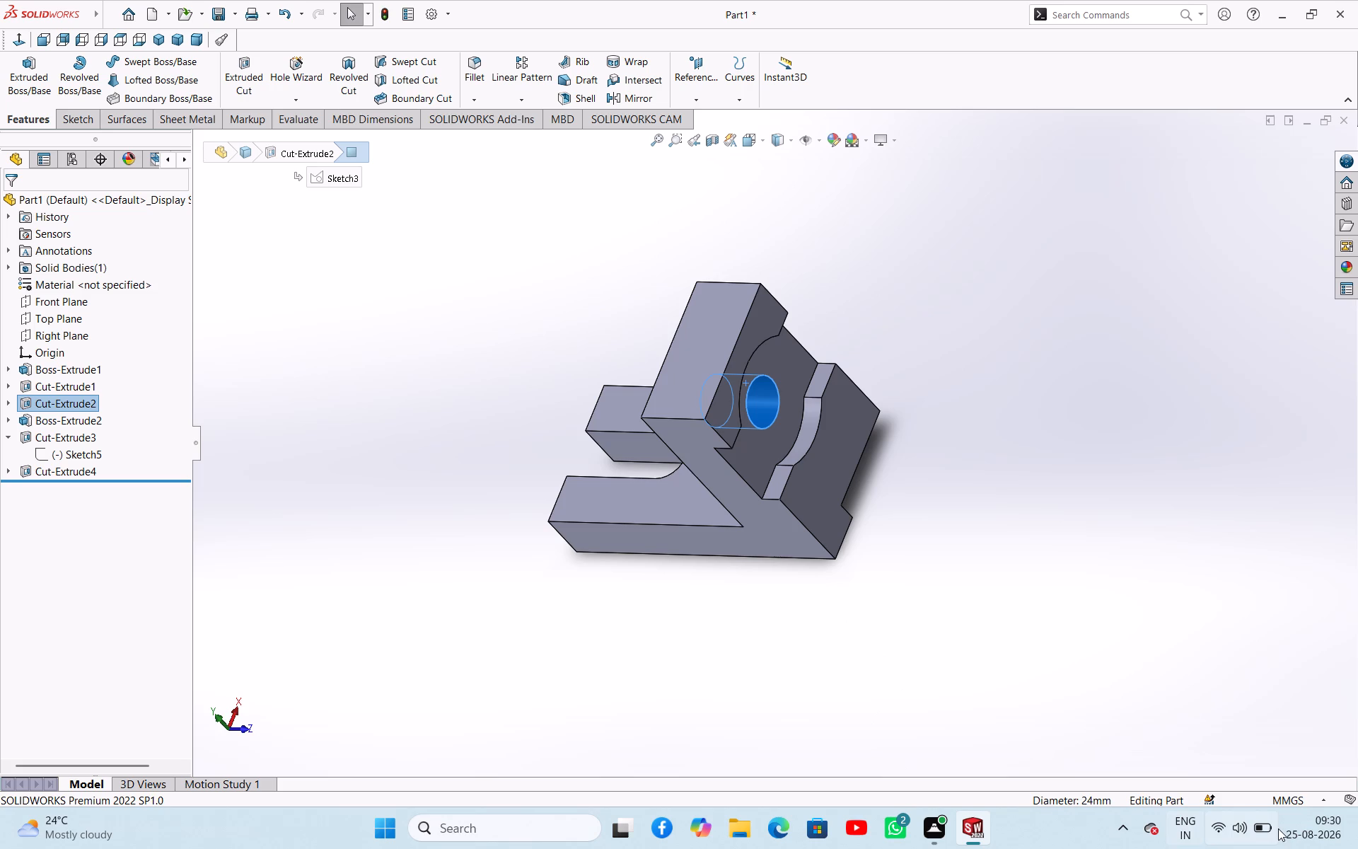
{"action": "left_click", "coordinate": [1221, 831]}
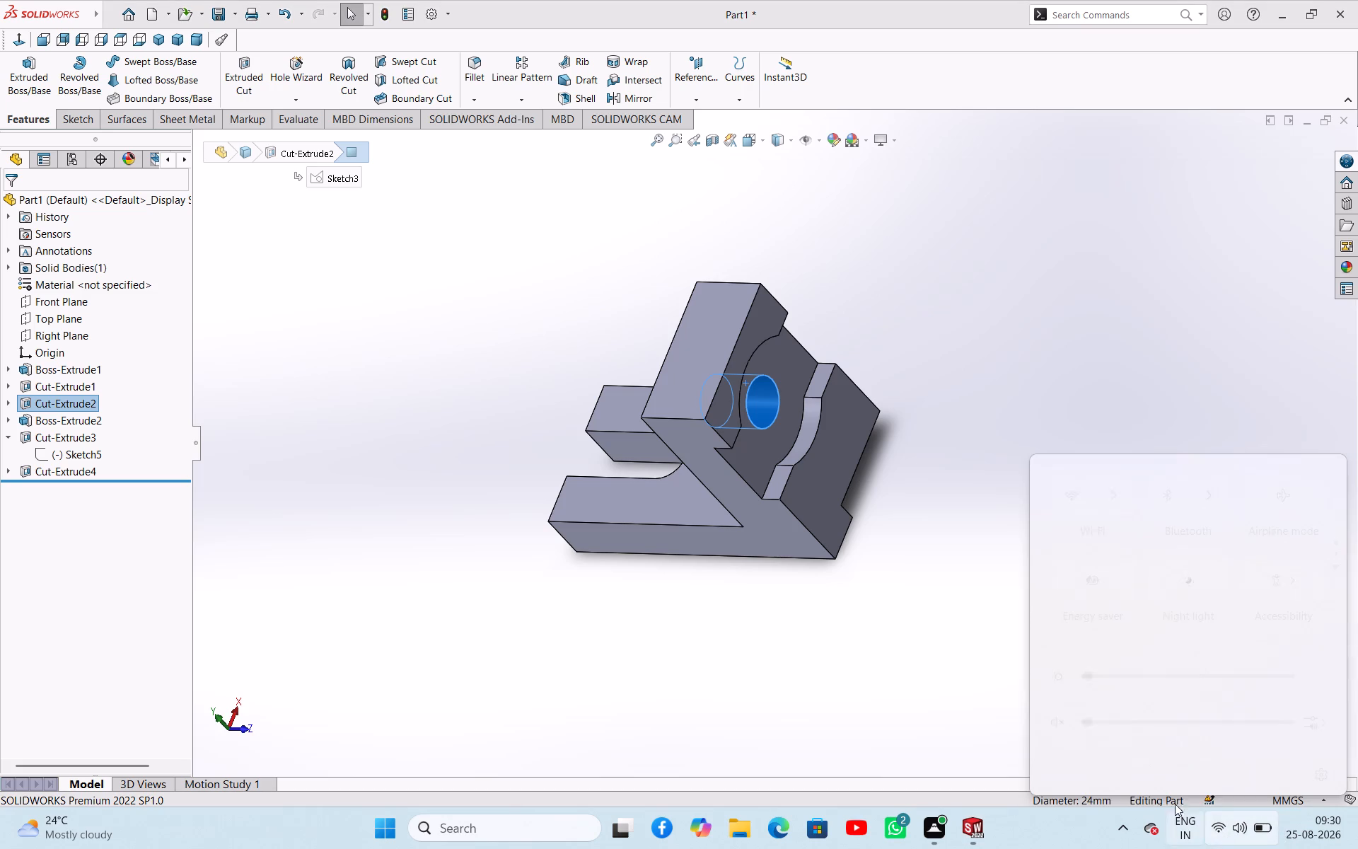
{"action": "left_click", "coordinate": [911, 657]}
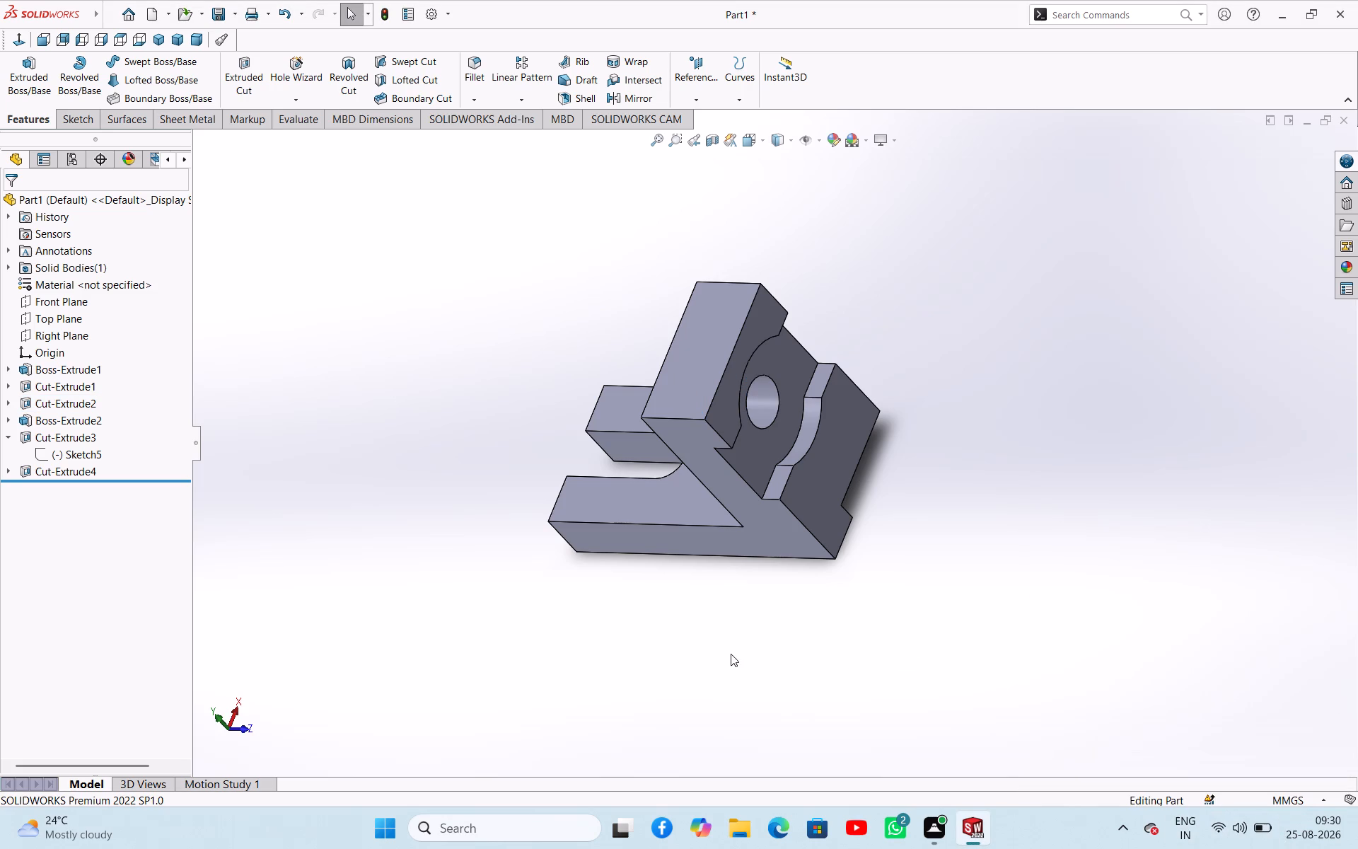
Check the through hole's diameter and the radius of the front recess's lower arc.
{"action": "scroll", "coordinate": [944, 689], "scroll_direction": "up", "scroll_amount": 3}
{"action": "scroll", "coordinate": [710, 379], "scroll_direction": "down", "scroll_amount": 3}
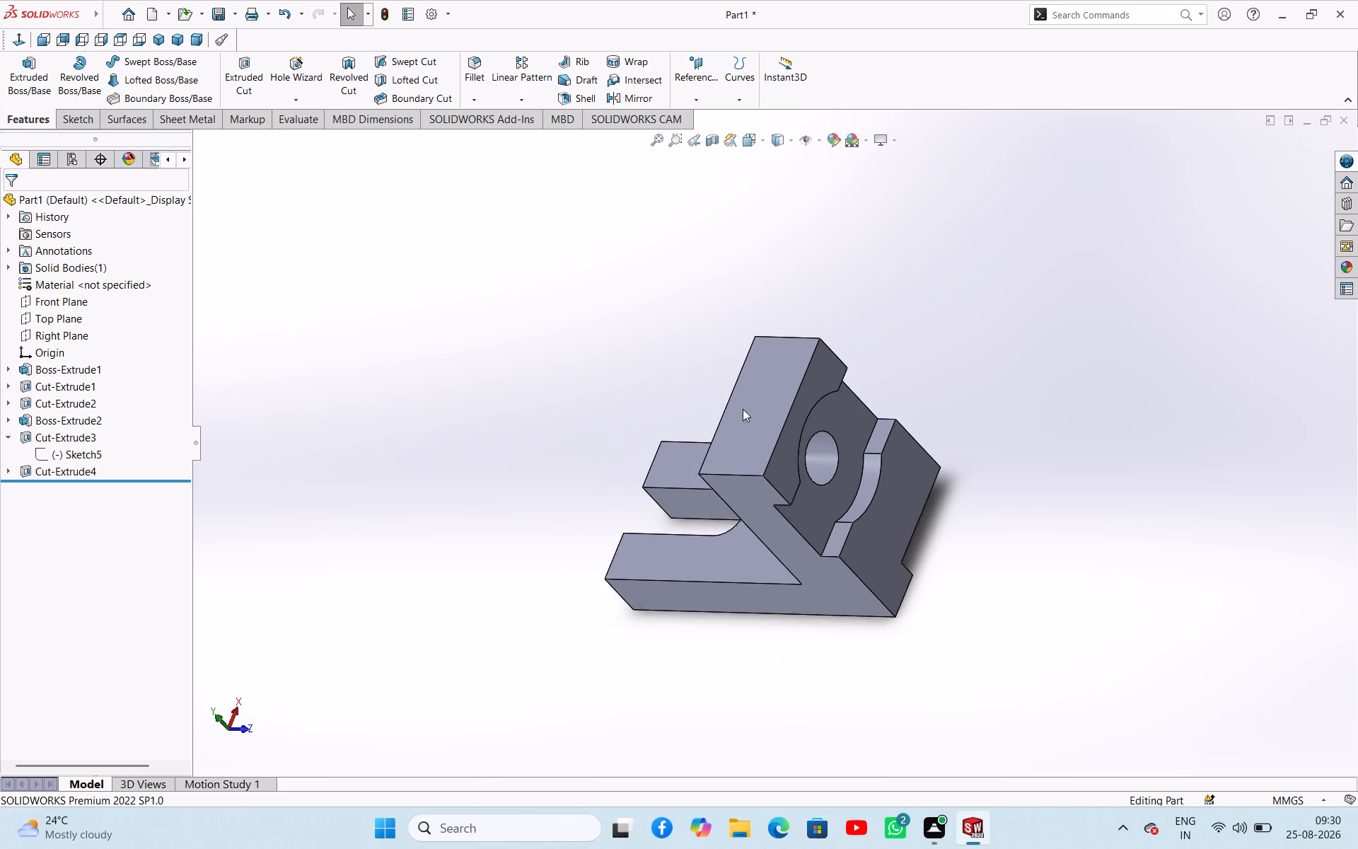
{"action": "scroll", "coordinate": [743, 409], "scroll_direction": "down", "scroll_amount": 2}
{"action": "left_click", "coordinate": [765, 424]}
{"action": "left_click", "coordinate": [870, 494]}
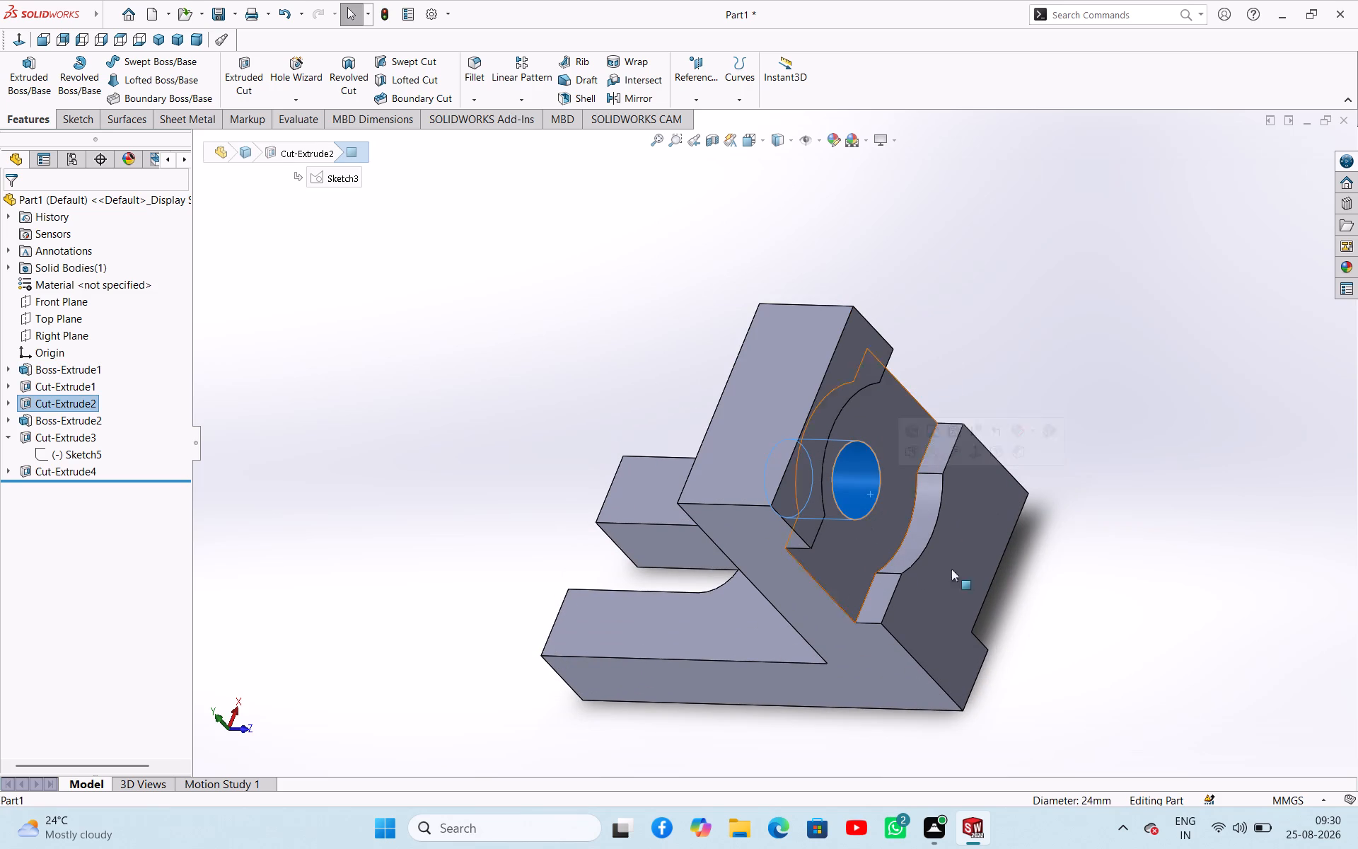
{"action": "left_click_drag", "start_coordinate": [1142, 596], "coordinate": [1136, 598]}
{"action": "left_click", "coordinate": [927, 521]}
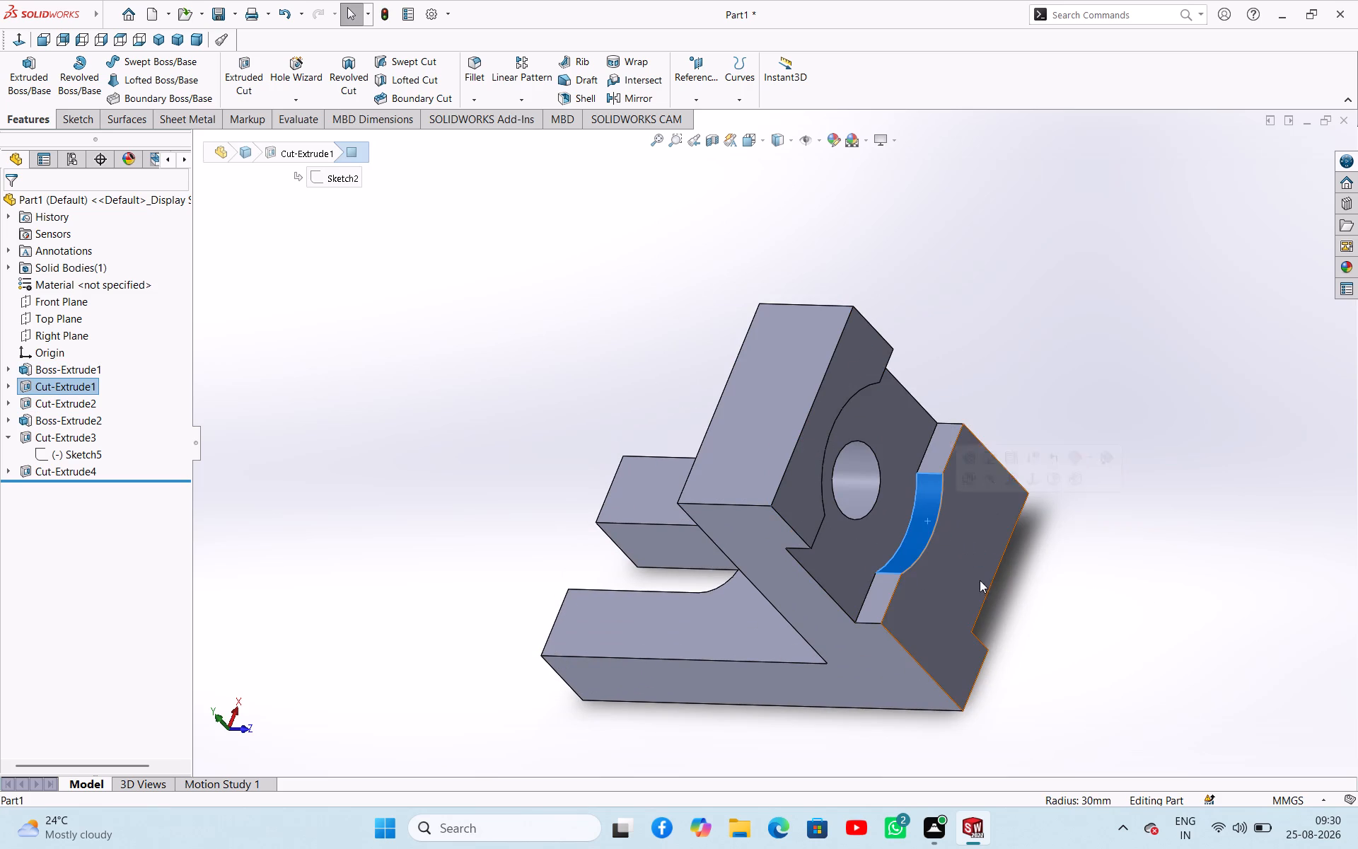
Inspect the underside recess's inner end wall and long side edge, and the upright block's back edge length.
{"action": "middle_click_drag", "start_coordinate": [1033, 584], "coordinate": [787, 523]}
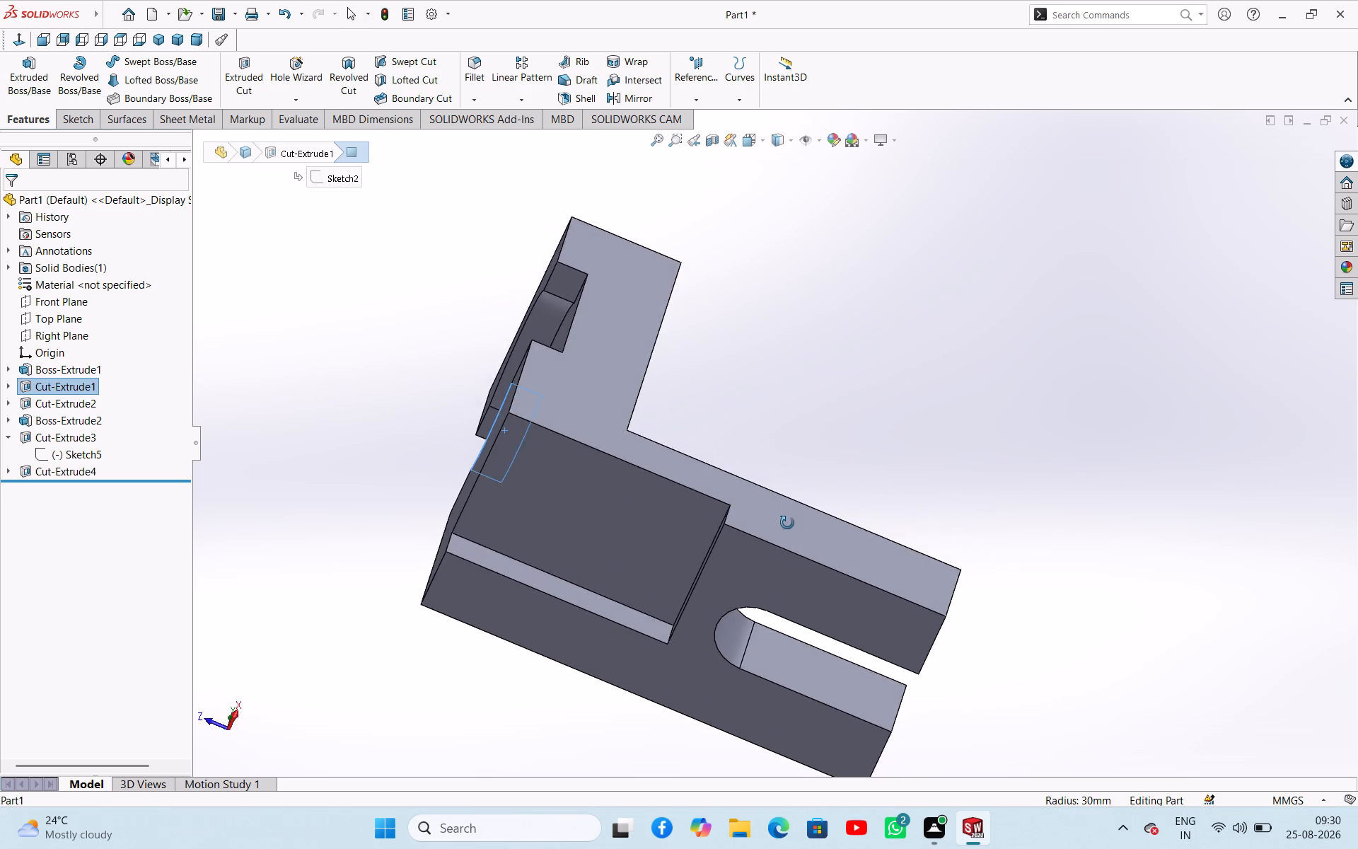
{"action": "middle_click_drag", "start_coordinate": [787, 523], "coordinate": [711, 655]}
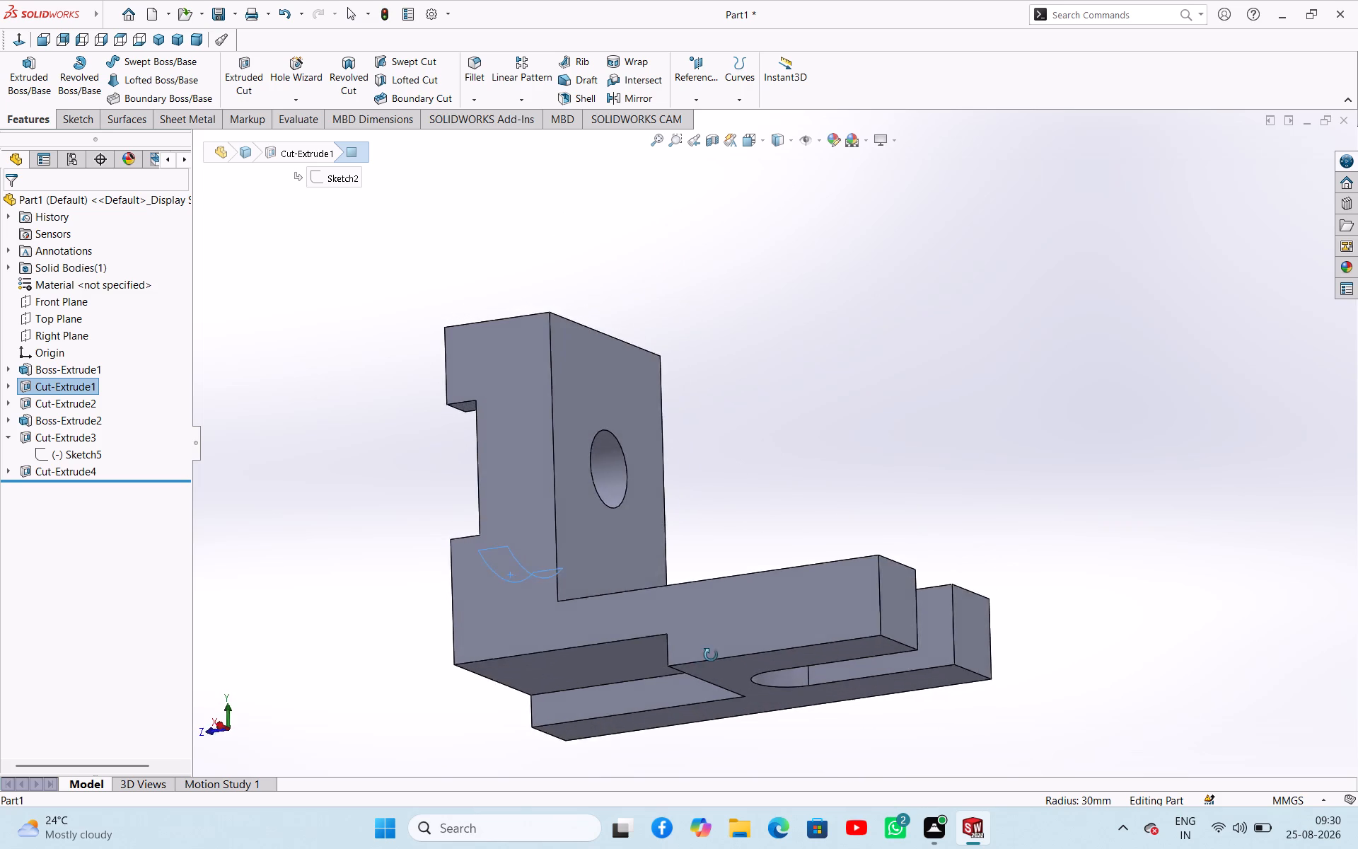
{"action": "middle_click_drag", "start_coordinate": [711, 655], "coordinate": [824, 574]}
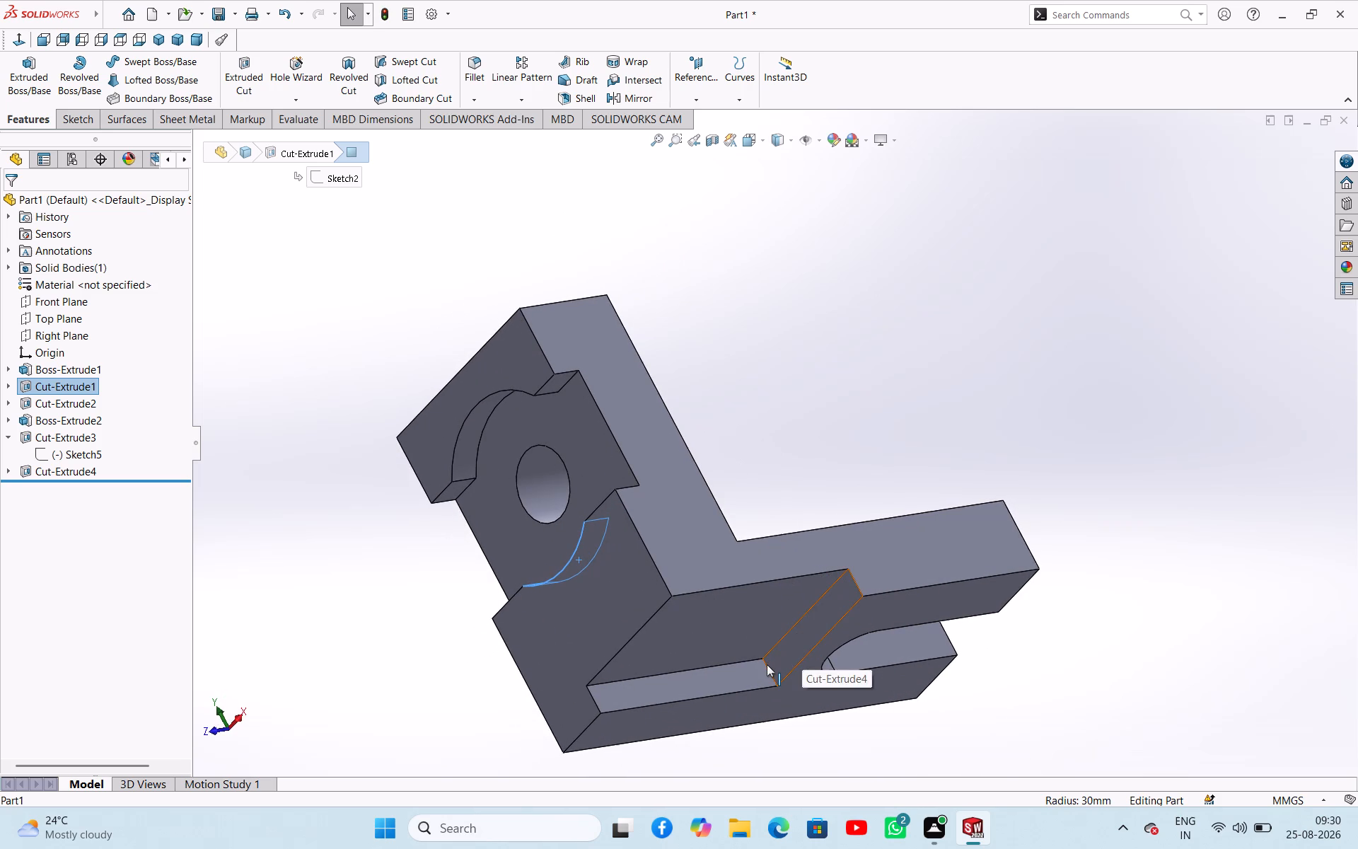
{"action": "left_click", "coordinate": [767, 666]}
{"action": "left_click", "coordinate": [1049, 695]}
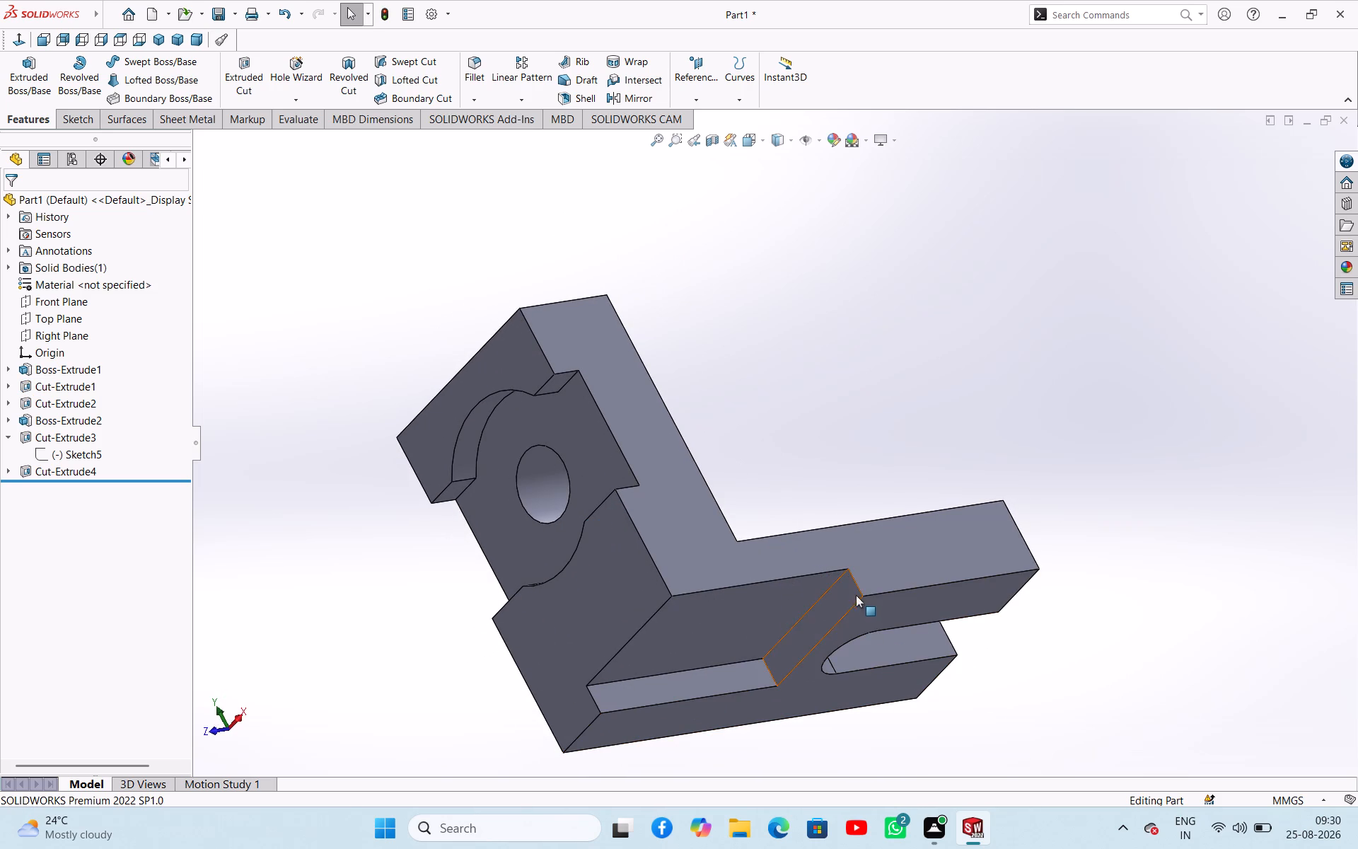
{"action": "left_click", "coordinate": [857, 584]}
{"action": "left_click", "coordinate": [954, 388]}
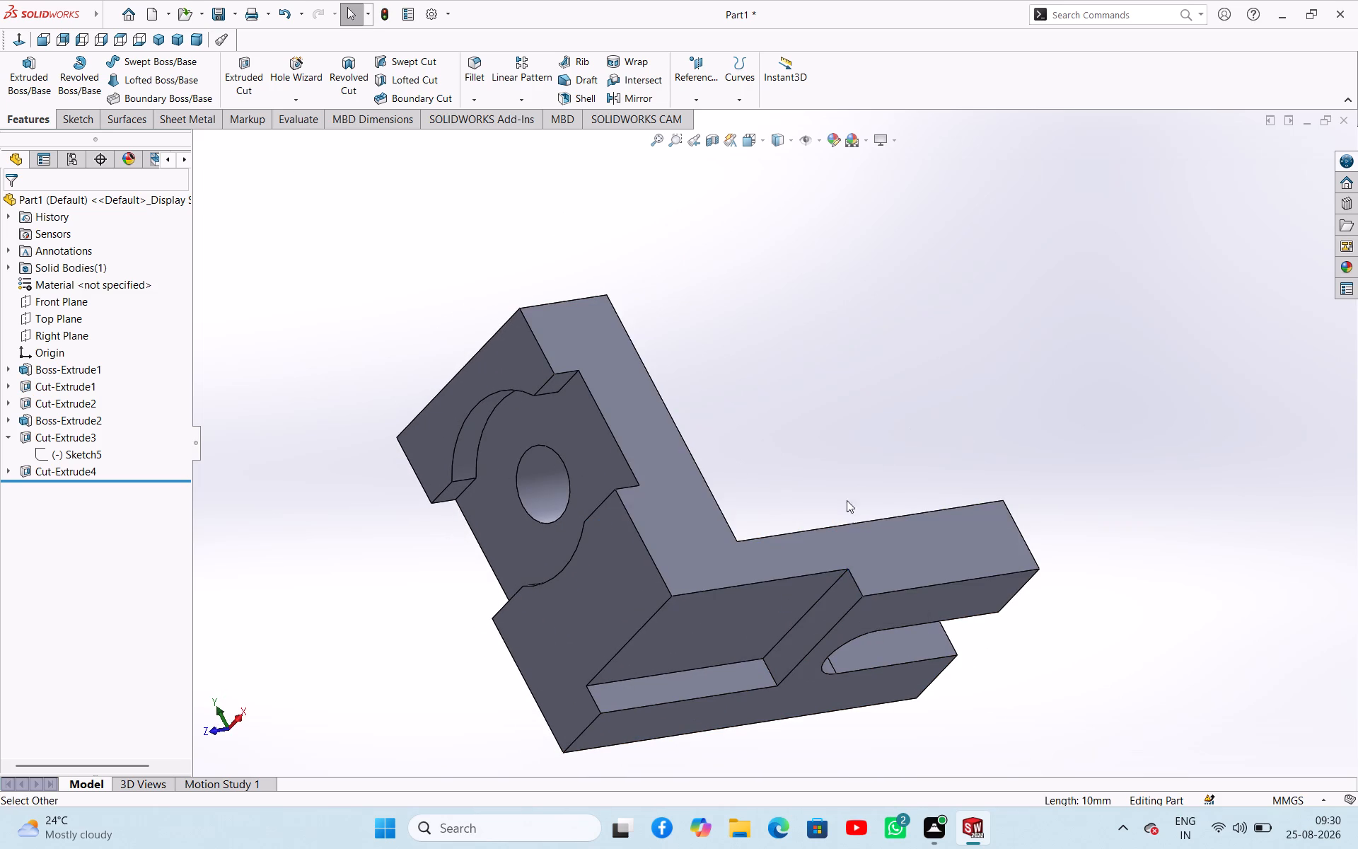
{"action": "left_click", "coordinate": [709, 589]}
{"action": "left_click", "coordinate": [793, 411]}
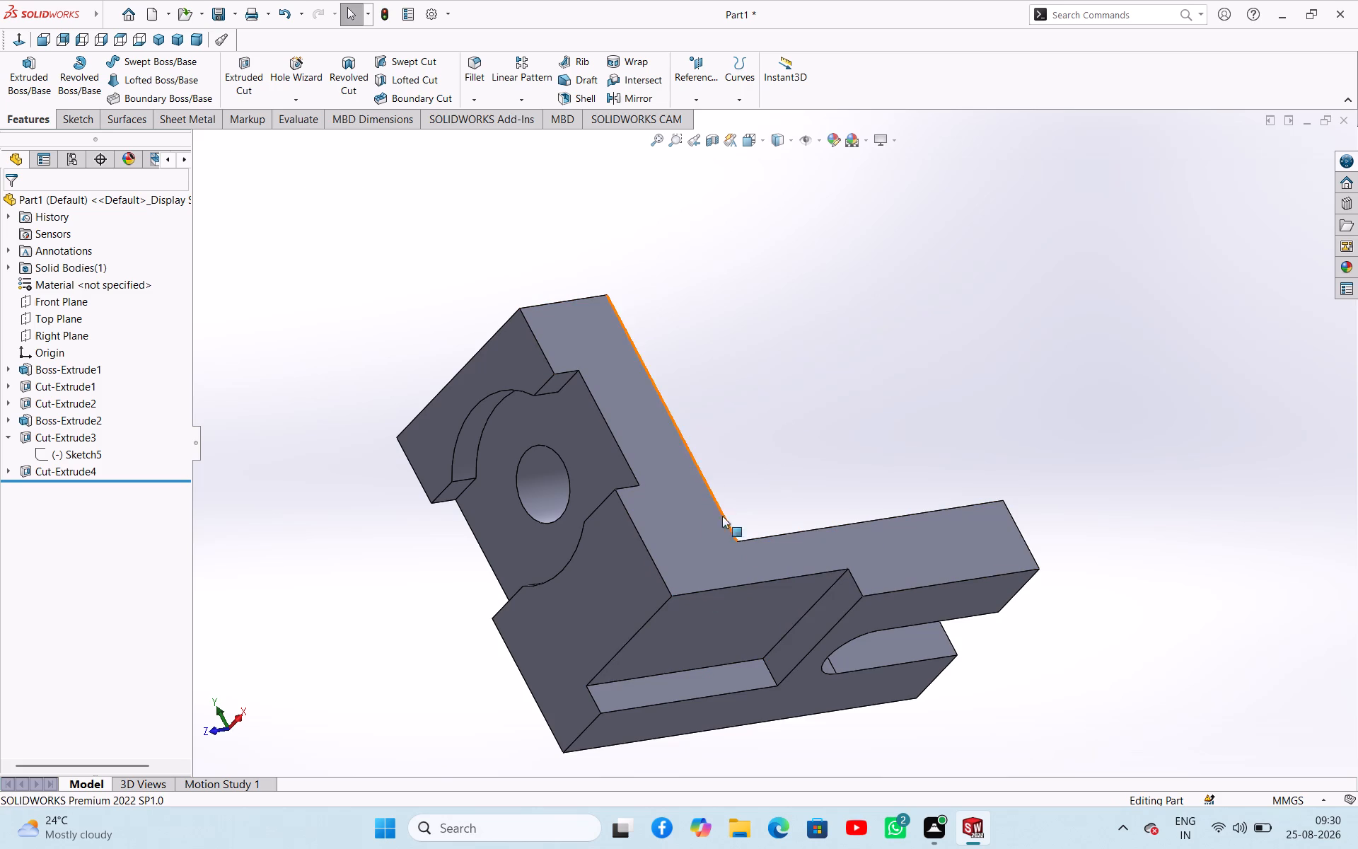
{"action": "left_click", "coordinate": [723, 512]}
{"action": "left_click", "coordinate": [841, 416]}
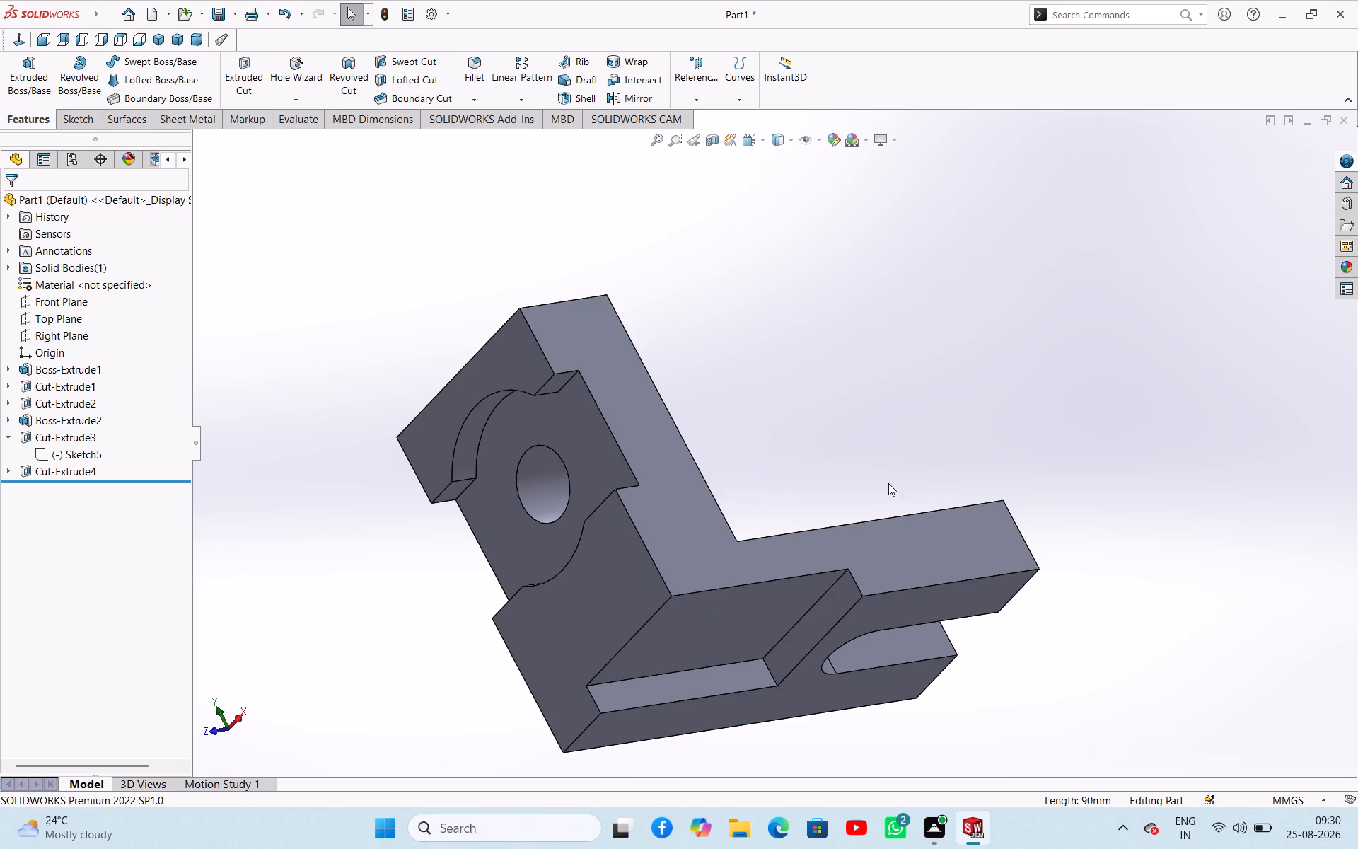
{"action": "left_click", "coordinate": [869, 400]}
Inspect the part's L-shaped side face across the upright block and base.
{"action": "middle_click_drag", "start_coordinate": [913, 504], "coordinate": [905, 560]}
{"action": "left_click", "coordinate": [933, 584]}
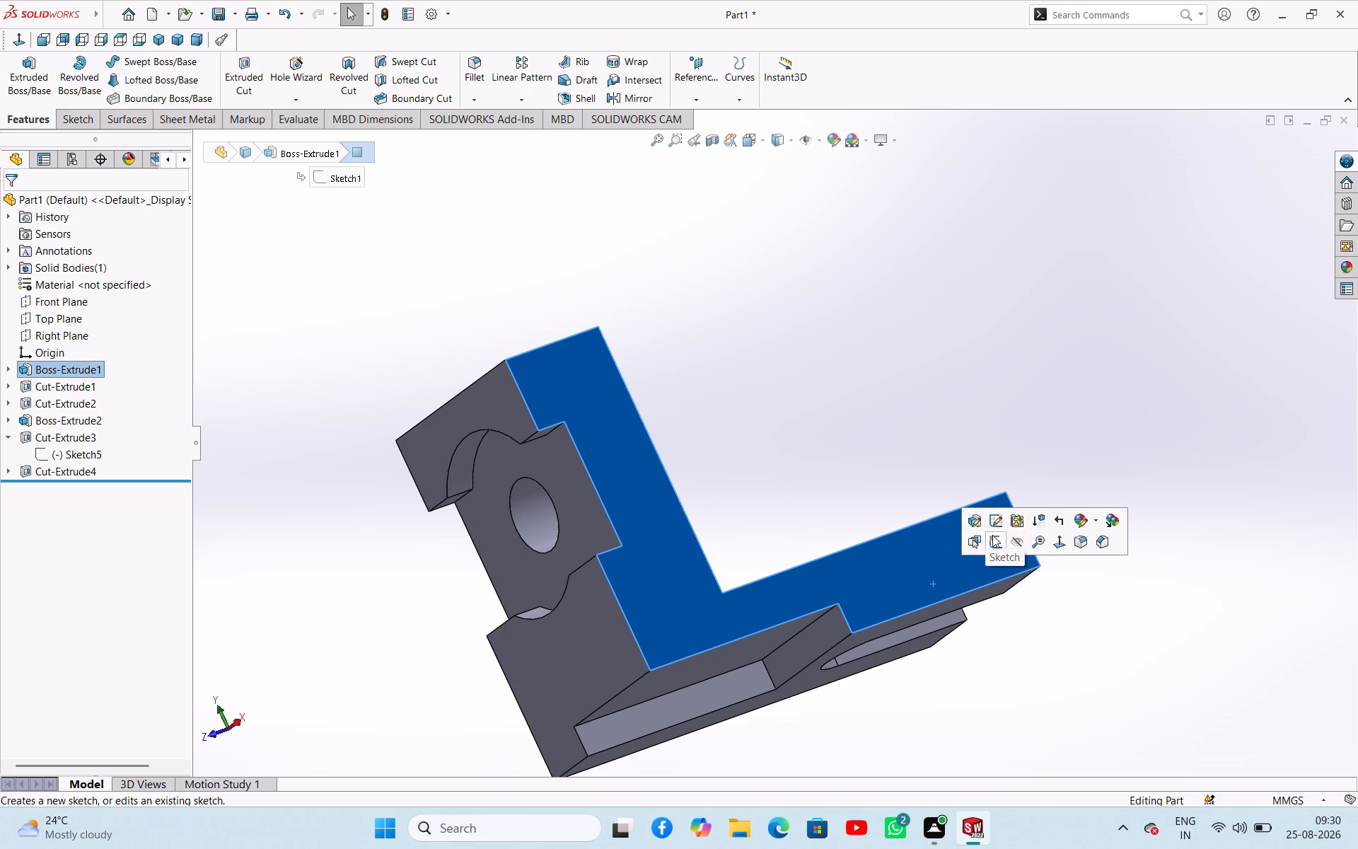
{"action": "left_click", "coordinate": [857, 432]}
{"action": "left_click", "coordinate": [641, 562]}
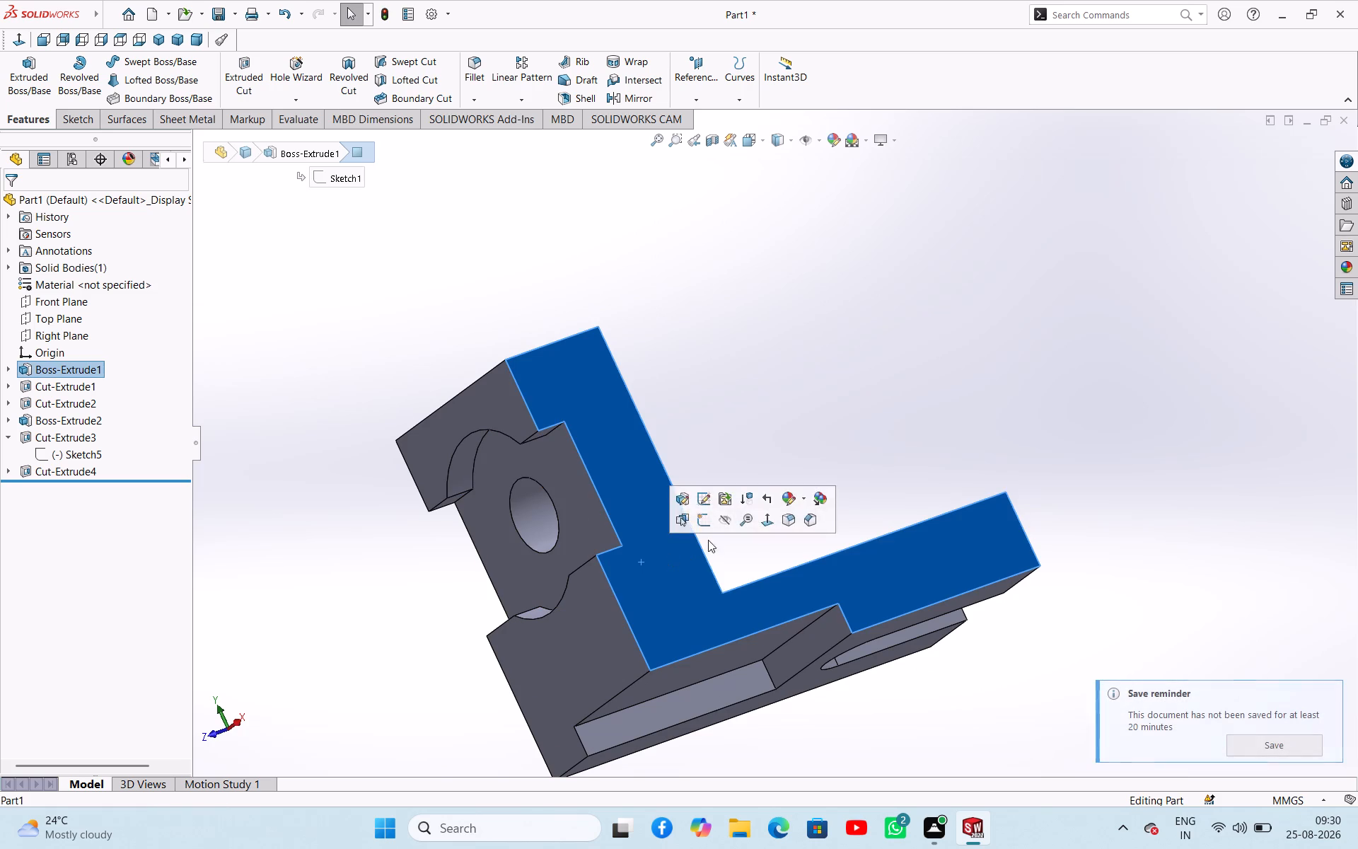
{"action": "left_click", "coordinate": [925, 403]}
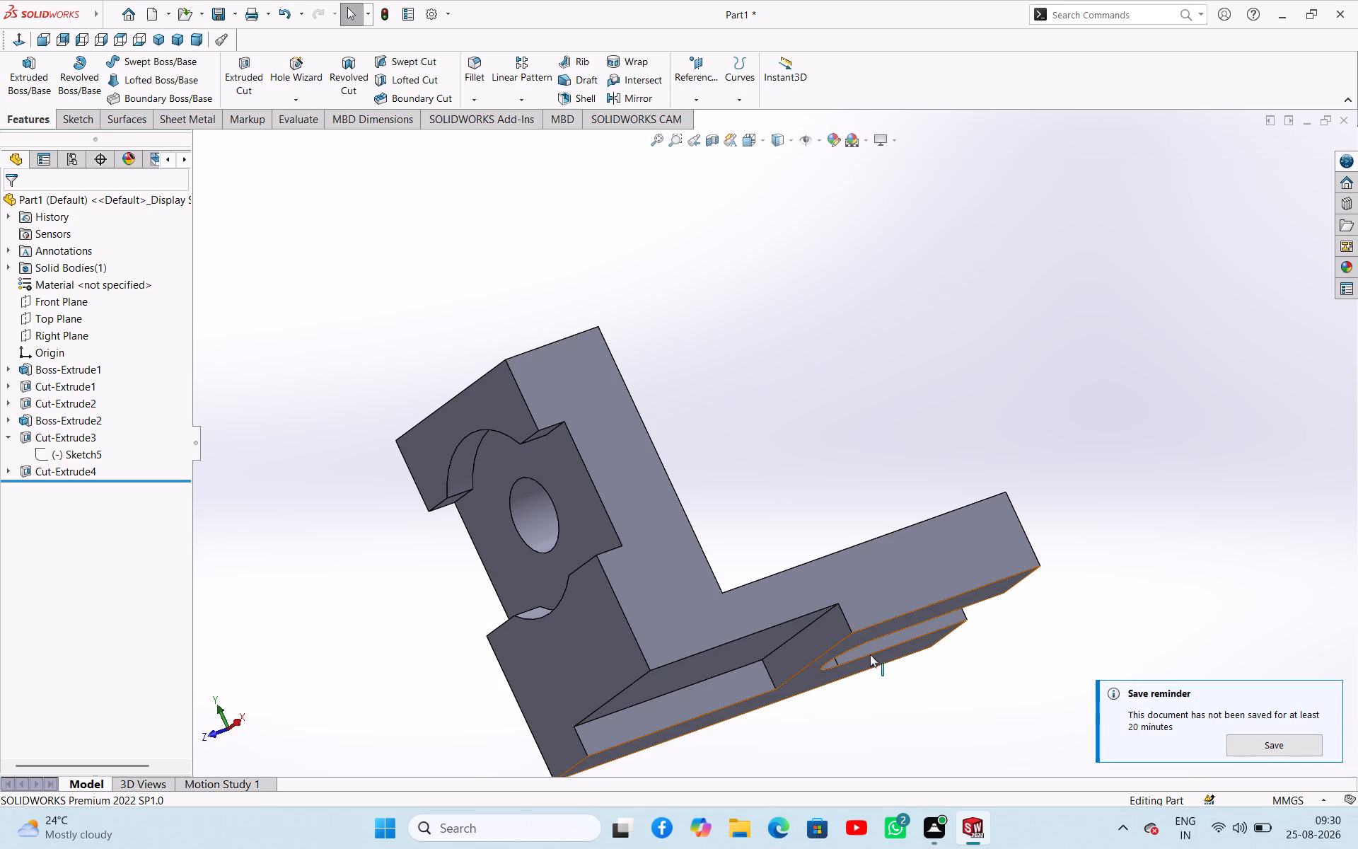
Dismiss the save reminder.
{"action": "left_click", "coordinate": [1330, 695]}
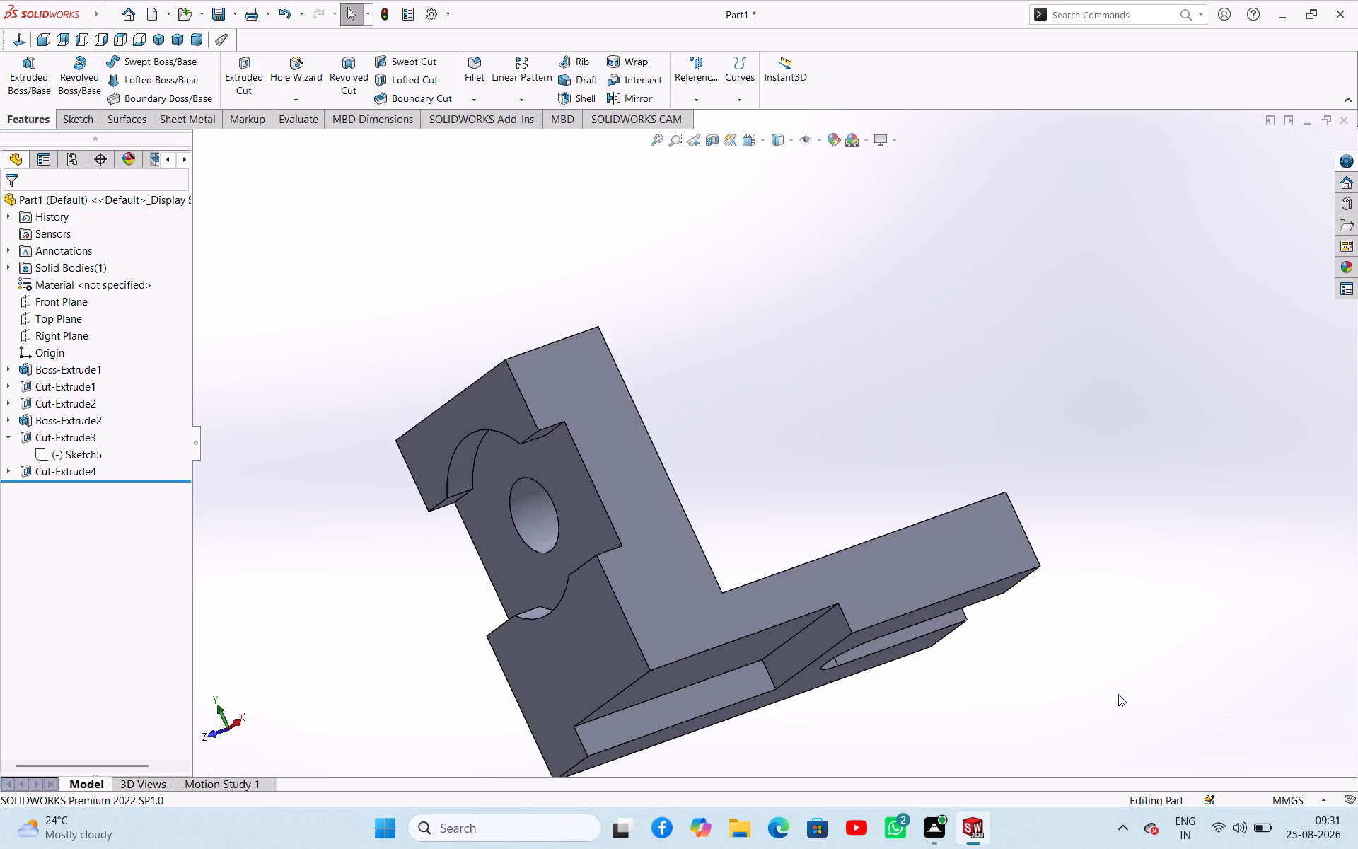
Inspect the long inner side wall of the recess on the underside of the base.
{"action": "left_click", "coordinate": [1118, 694]}
{"action": "scroll", "coordinate": [882, 693], "scroll_direction": "up", "scroll_amount": 3}
{"action": "scroll", "coordinate": [672, 547], "scroll_direction": "down", "scroll_amount": 2}
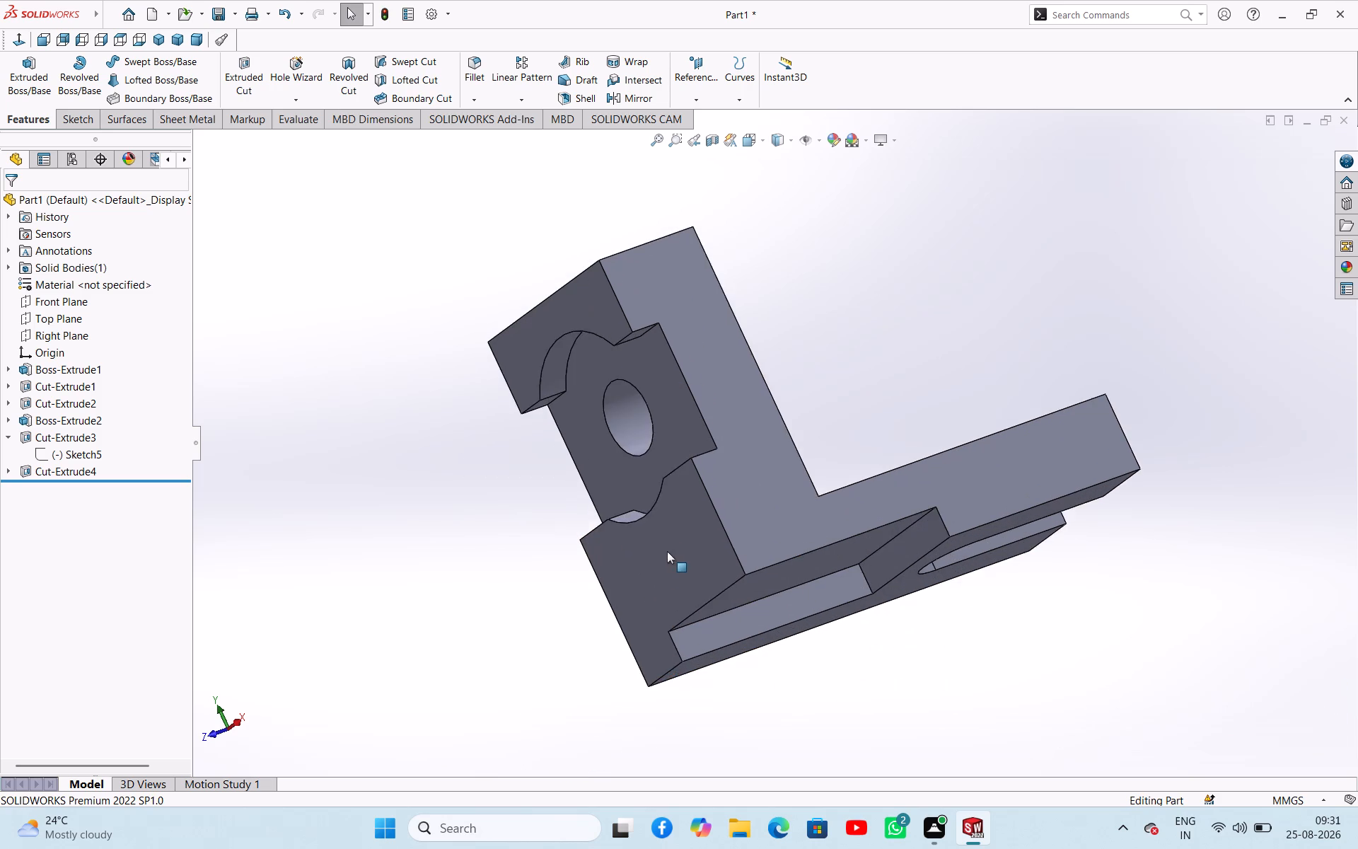
{"action": "scroll", "coordinate": [667, 551], "scroll_direction": "down", "scroll_amount": 4}
{"action": "left_click", "coordinate": [759, 624]}
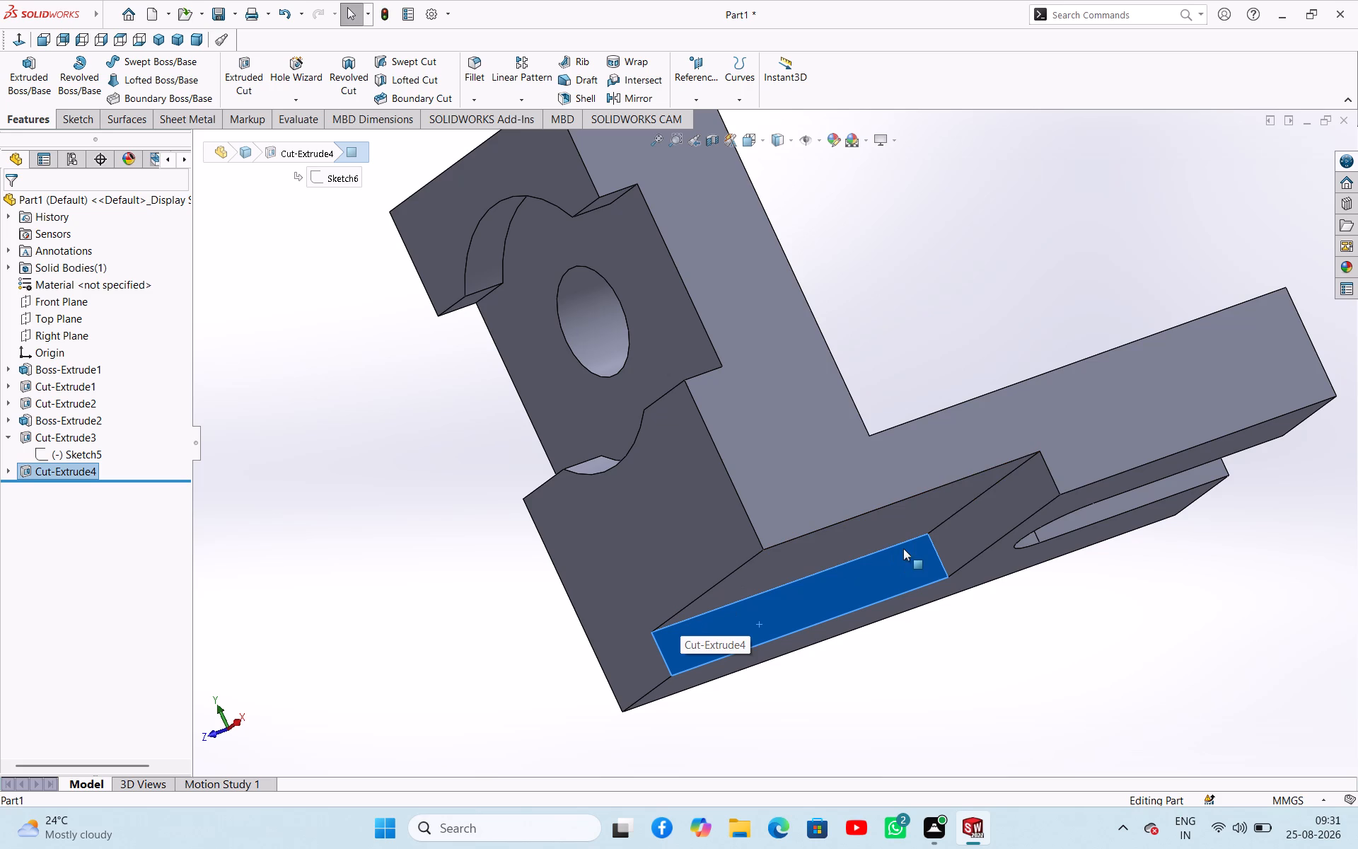
{"action": "left_click", "coordinate": [903, 548]}
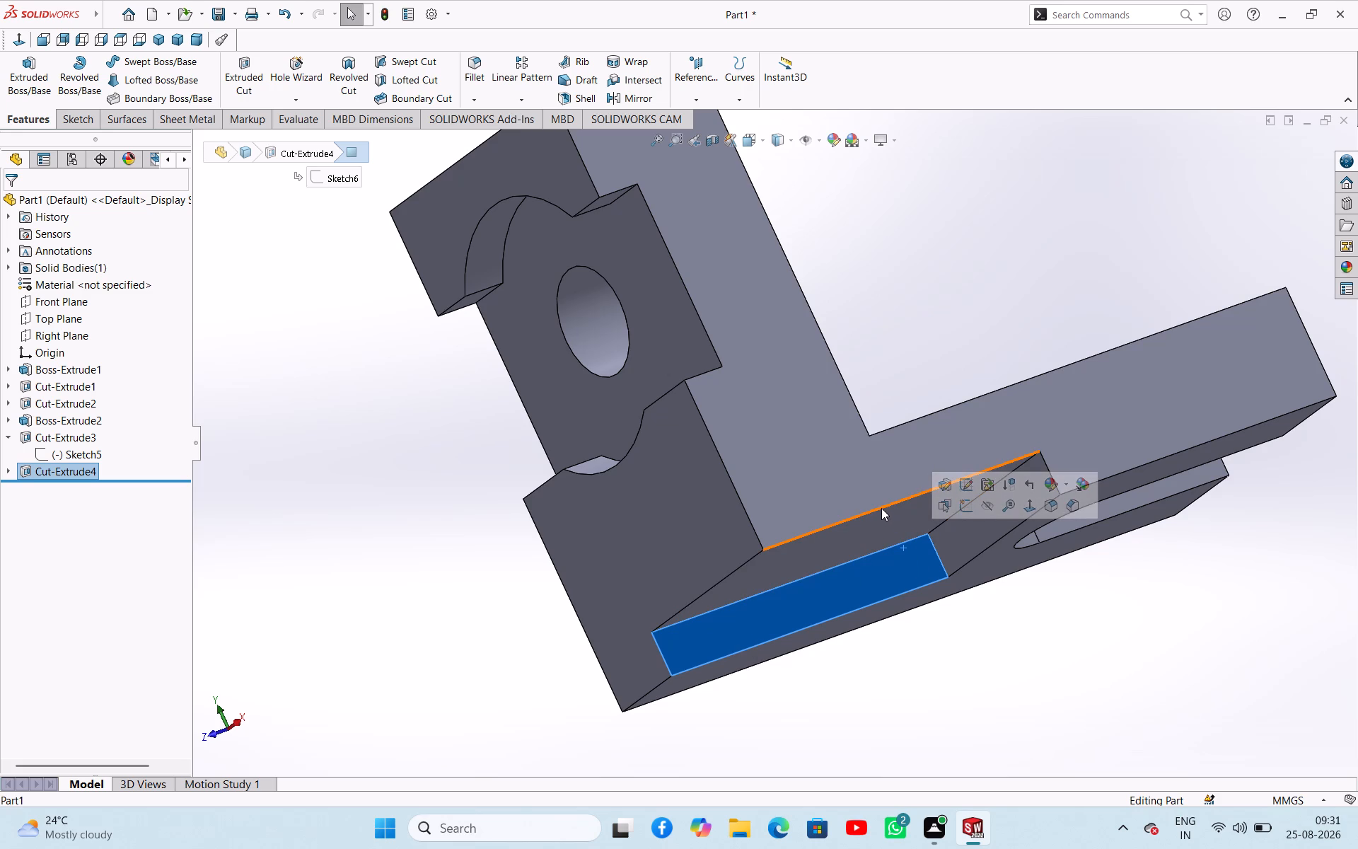
{"action": "left_click", "coordinate": [471, 565]}
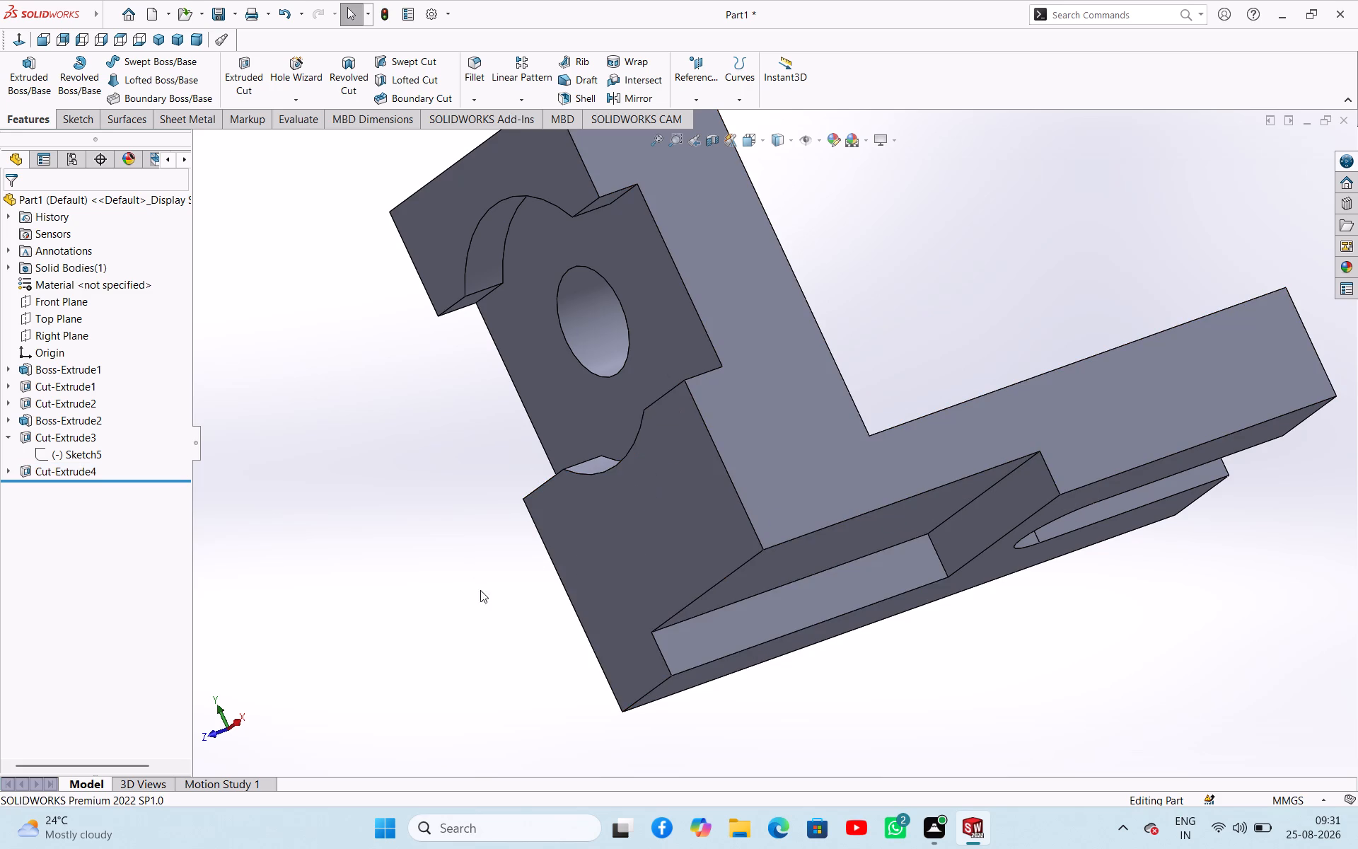
Examine the whole part from the front, both sides and underneath, including the base slot and underside recess.
{"action": "scroll", "coordinate": [483, 598], "scroll_direction": "up", "scroll_amount": 5}
{"action": "scroll", "coordinate": [748, 346], "scroll_direction": "down", "scroll_amount": 3}
{"action": "middle_click_drag", "start_coordinate": [743, 404], "coordinate": [768, 502]}
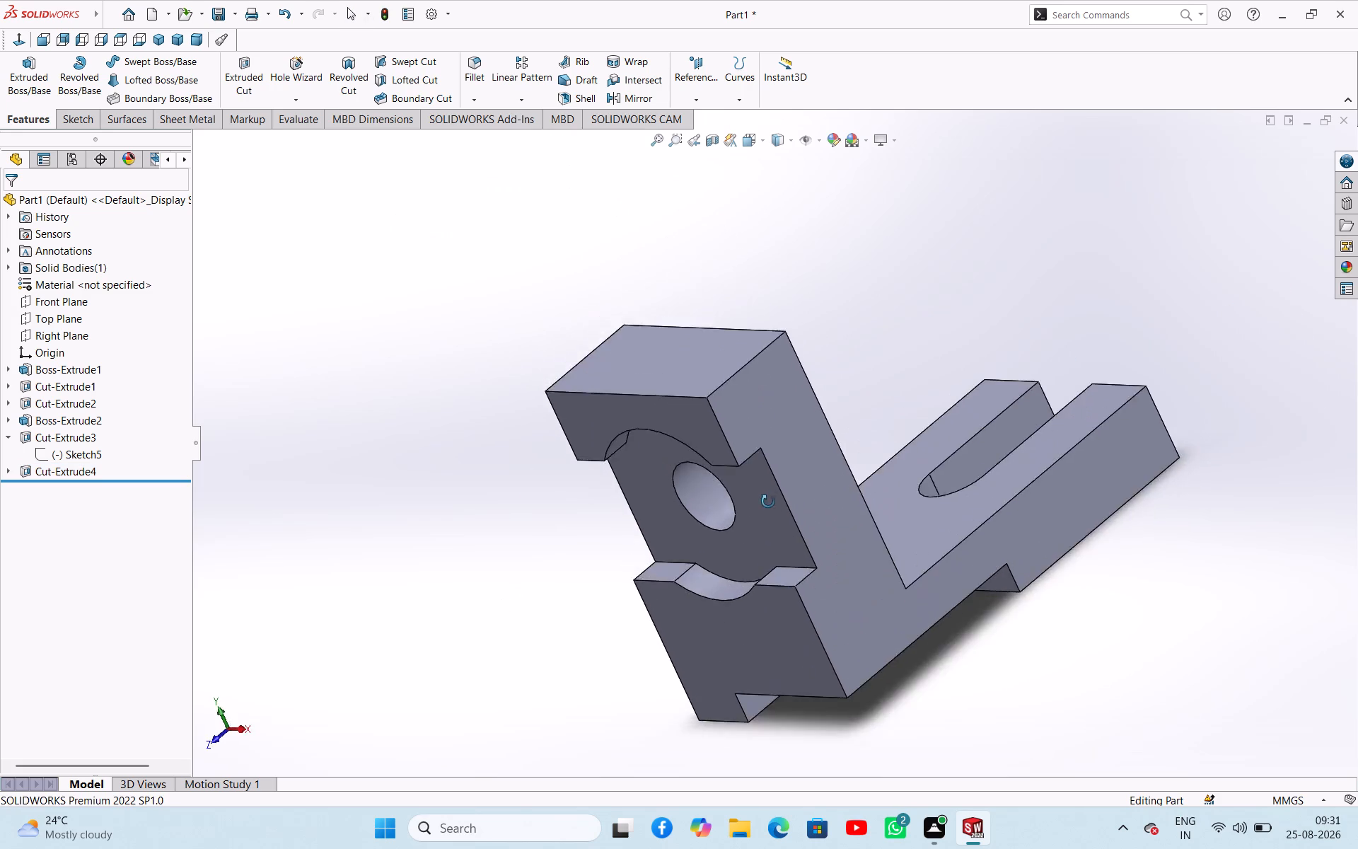
{"action": "middle_click_drag", "start_coordinate": [768, 502], "coordinate": [364, 606]}
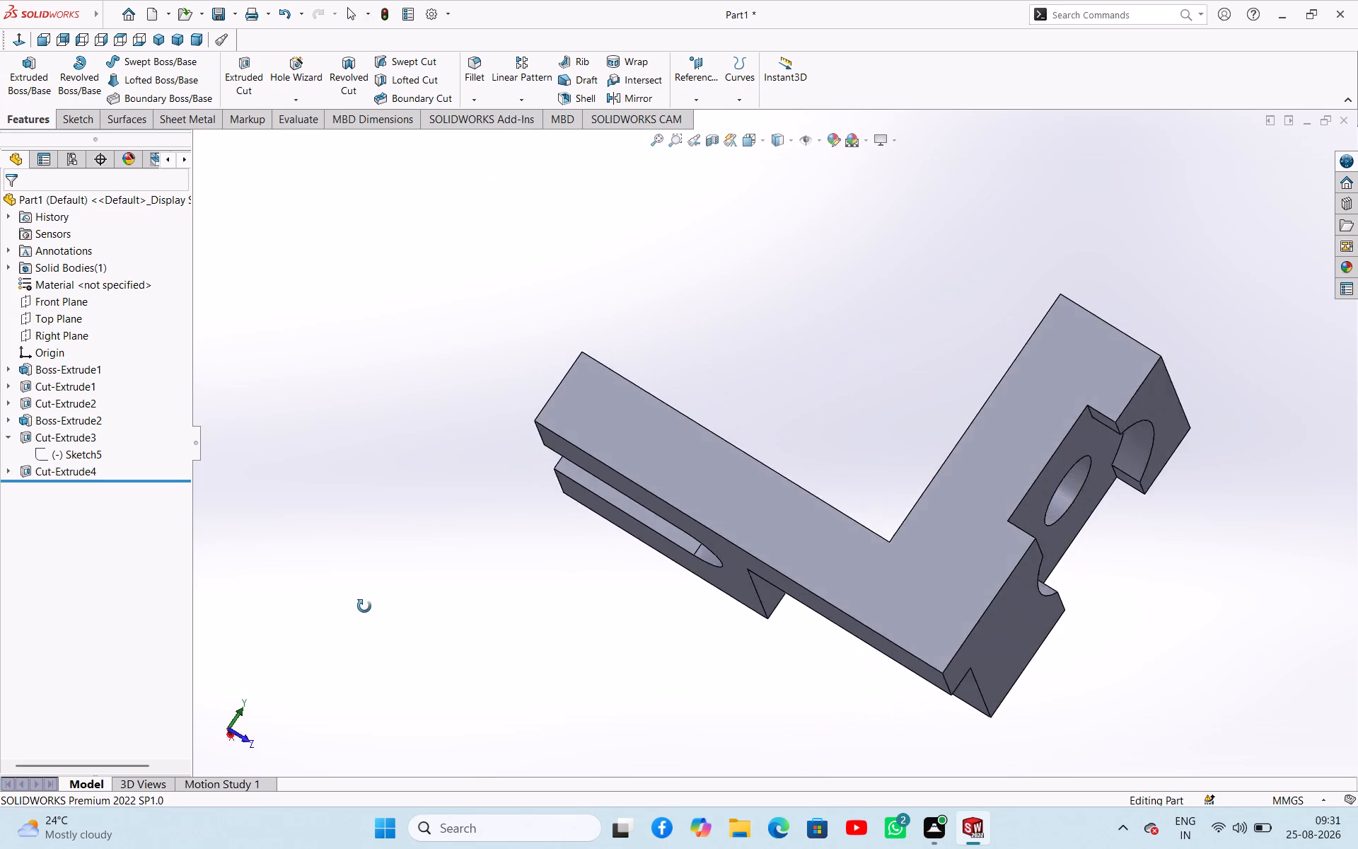
{"action": "middle_click_drag", "start_coordinate": [364, 606], "coordinate": [459, 489]}
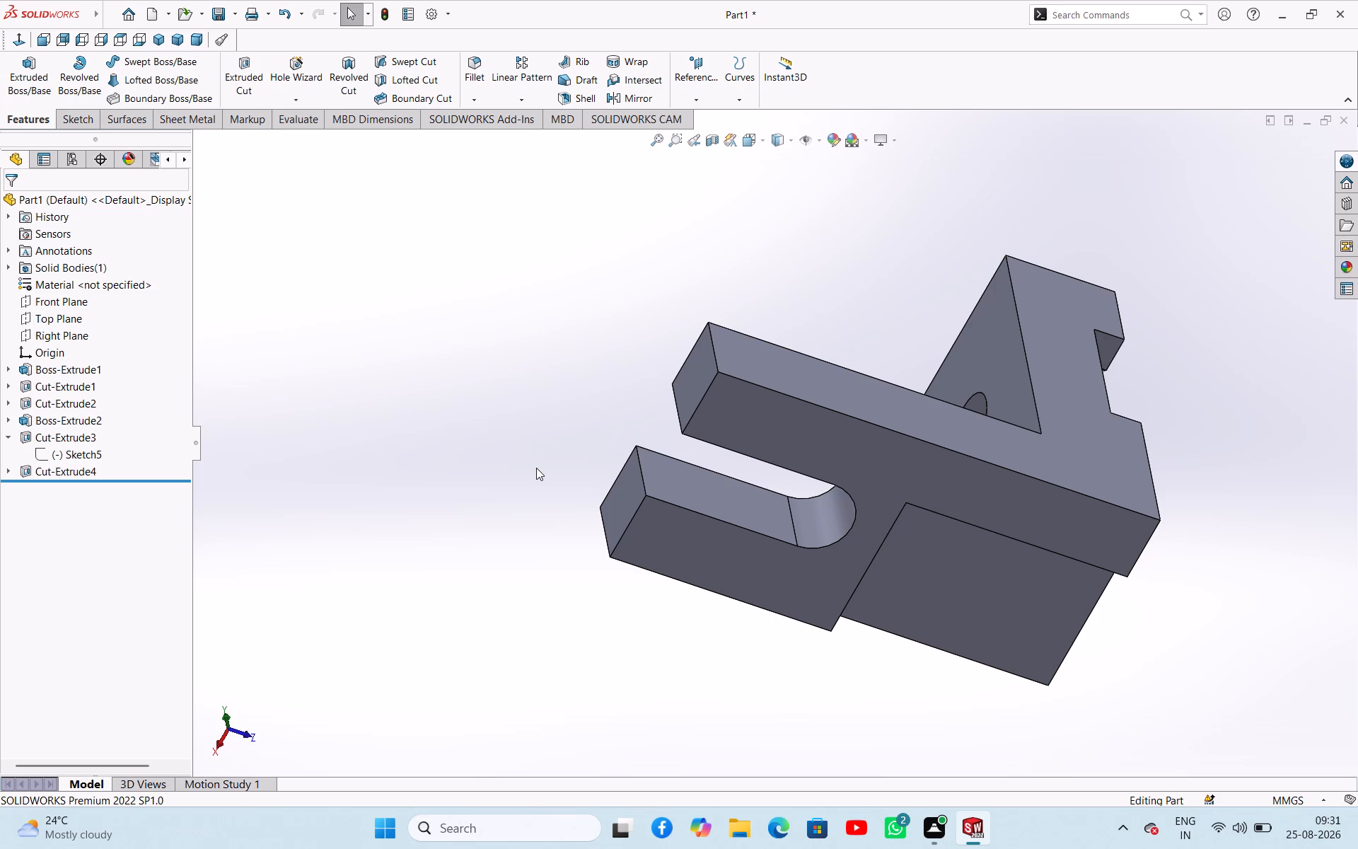
{"action": "scroll", "coordinate": [687, 466], "scroll_direction": "up", "scroll_amount": 2}
{"action": "scroll", "coordinate": [762, 472], "scroll_direction": "up", "scroll_amount": 2}
{"action": "scroll", "coordinate": [965, 412], "scroll_direction": "down", "scroll_amount": 2}
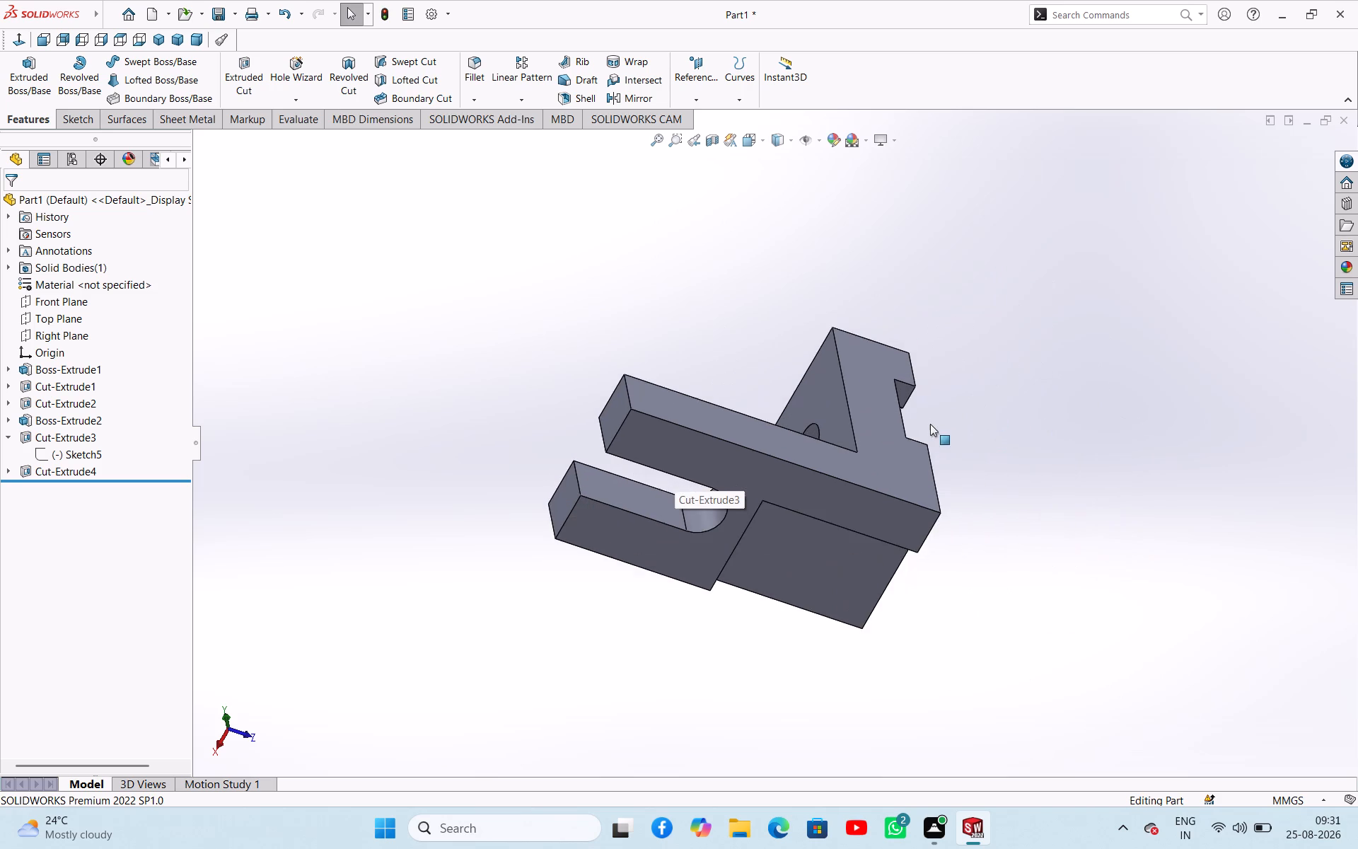
{"action": "middle_click_drag", "start_coordinate": [933, 427], "coordinate": [736, 659]}
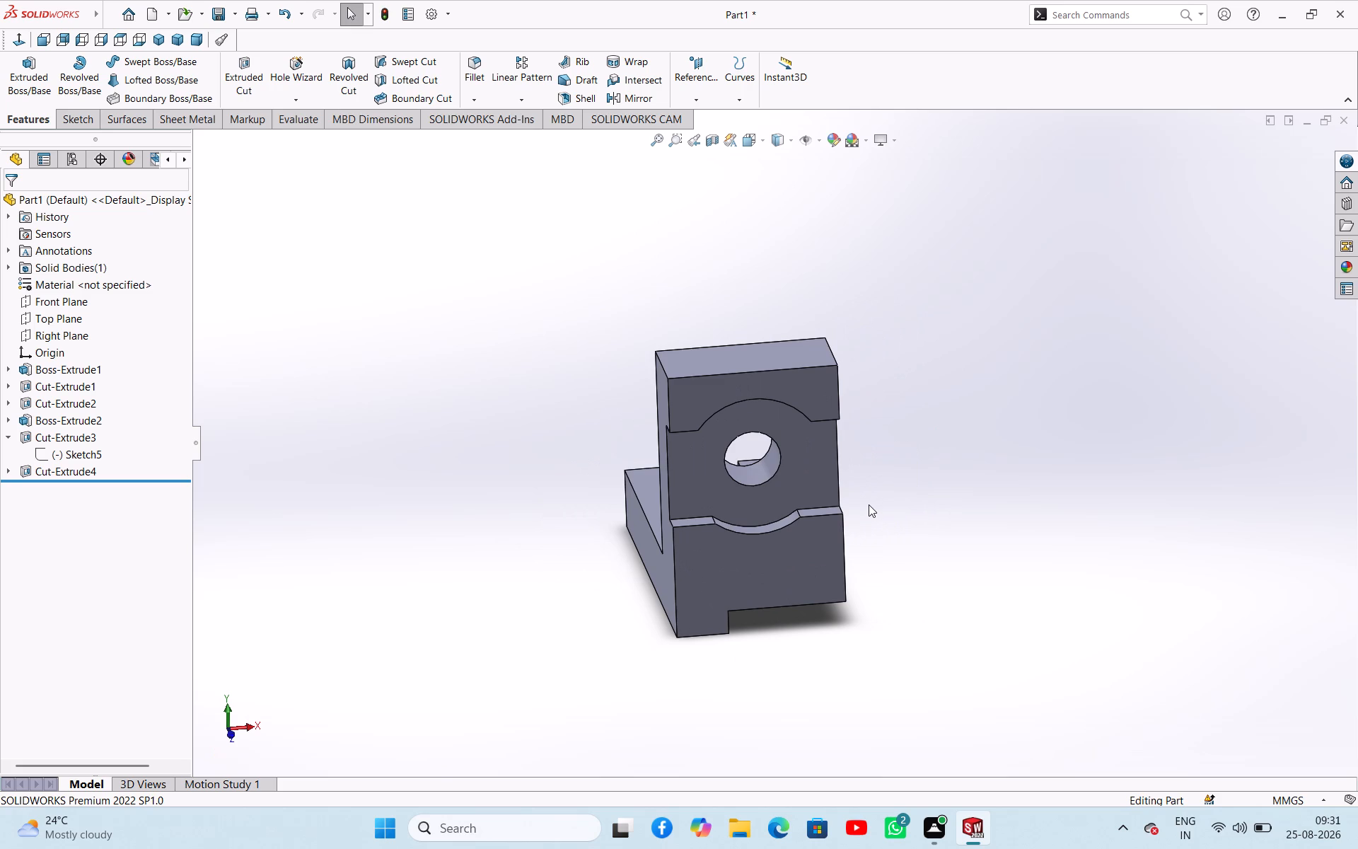
{"action": "scroll", "coordinate": [868, 505], "scroll_direction": "up", "scroll_amount": 2}
{"action": "middle_click_drag", "start_coordinate": [868, 509], "coordinate": [859, 509]}
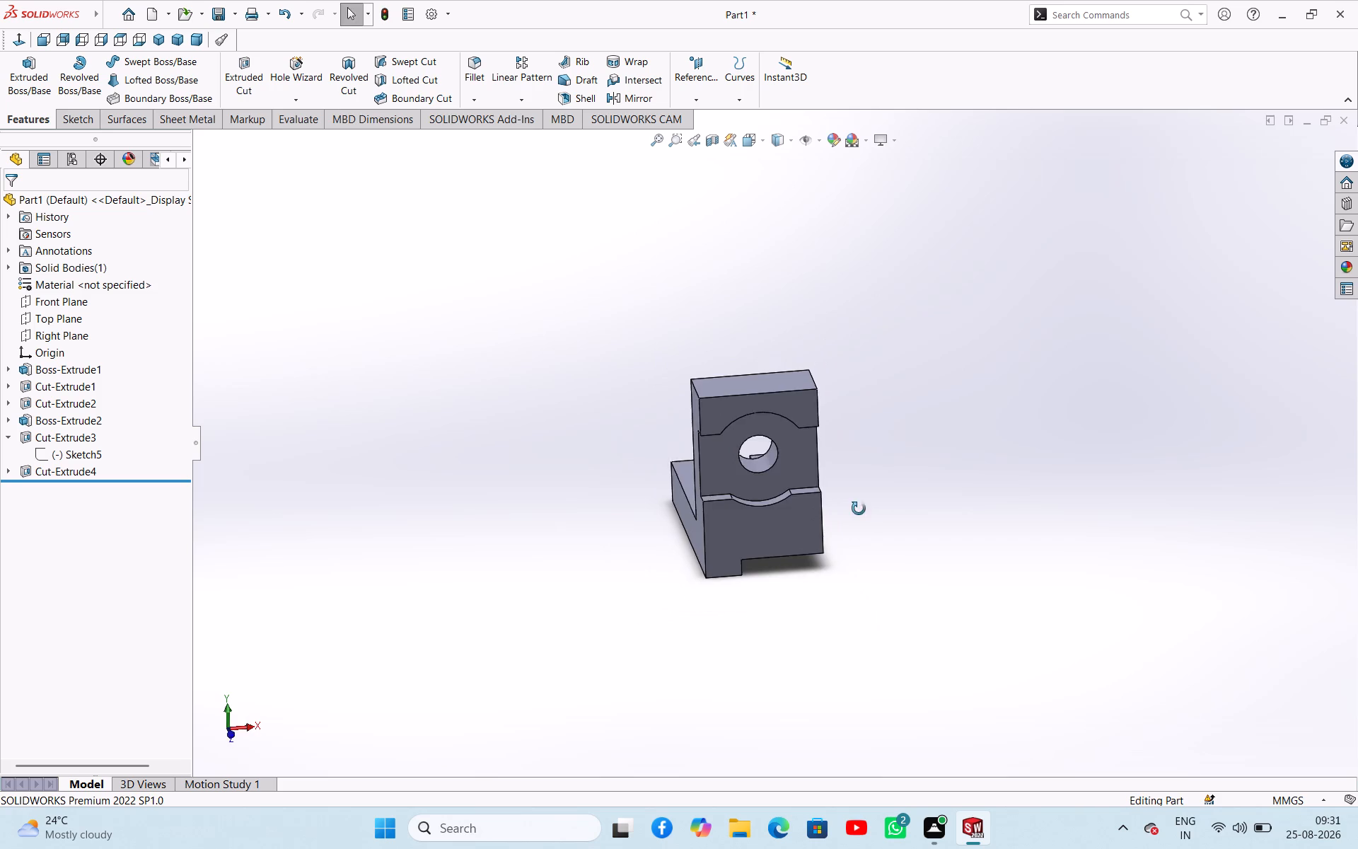
{"action": "middle_click_drag", "start_coordinate": [859, 509], "coordinate": [694, 558]}
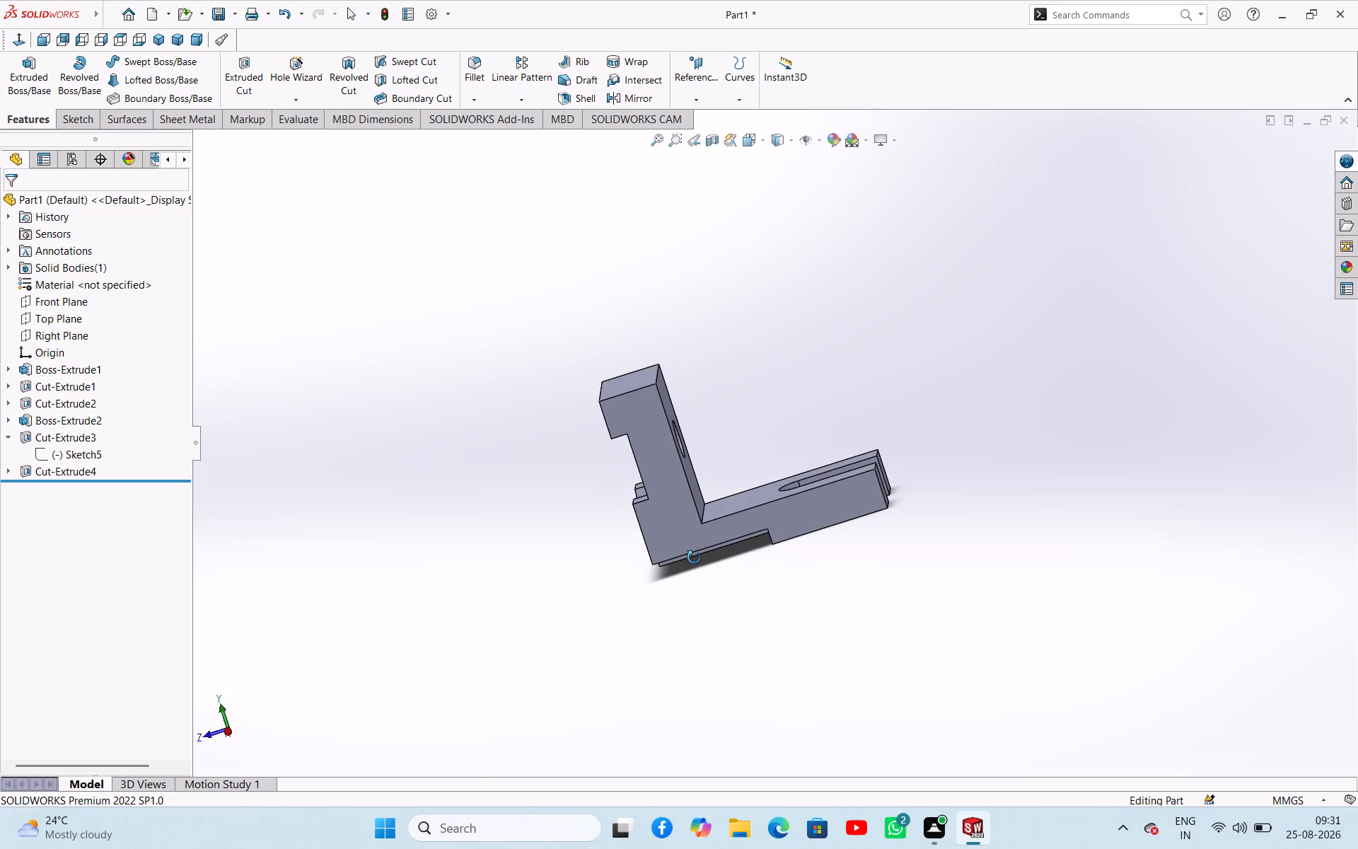
{"action": "middle_click_drag", "start_coordinate": [694, 558], "coordinate": [689, 559]}
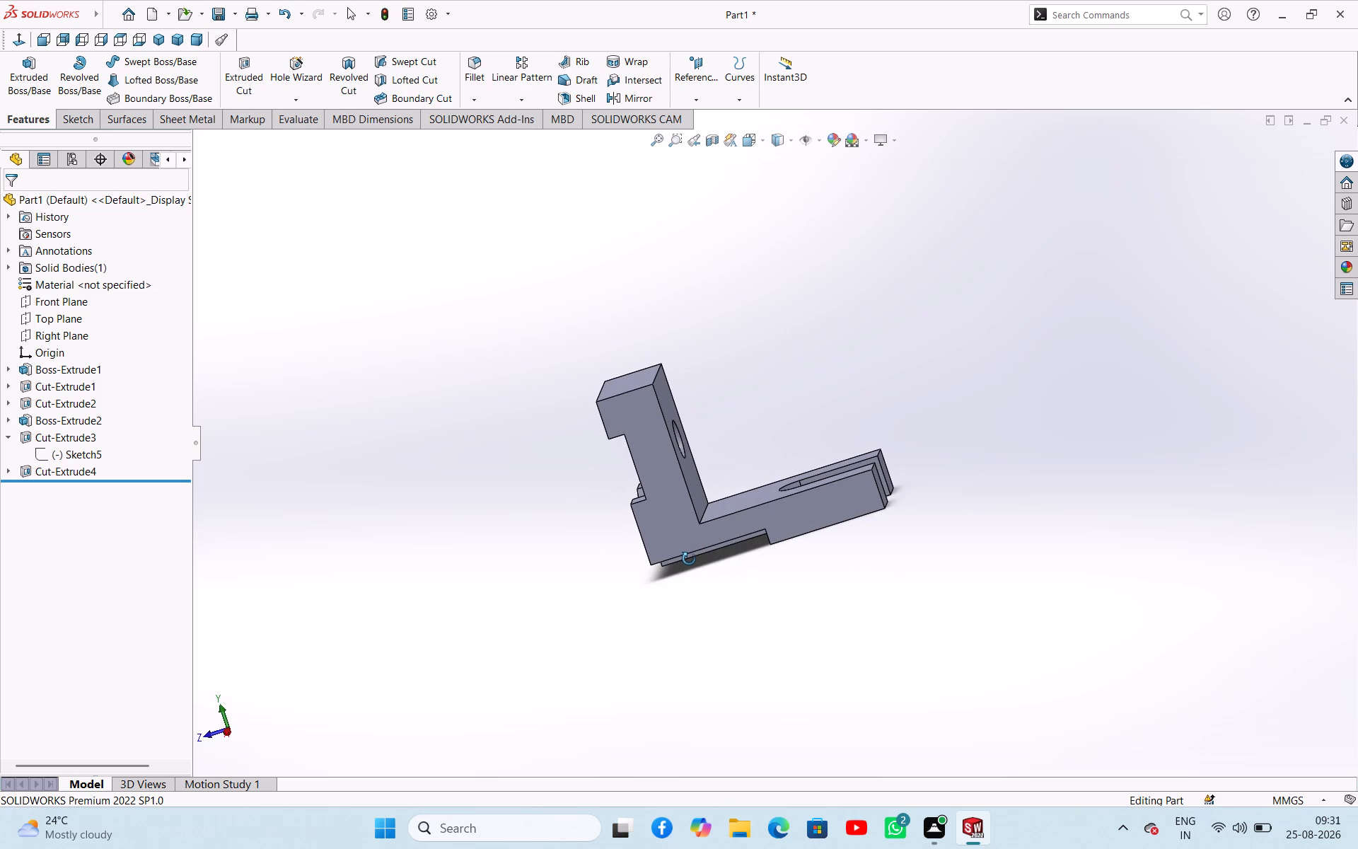
{"action": "middle_click_drag", "start_coordinate": [689, 559], "coordinate": [685, 561]}
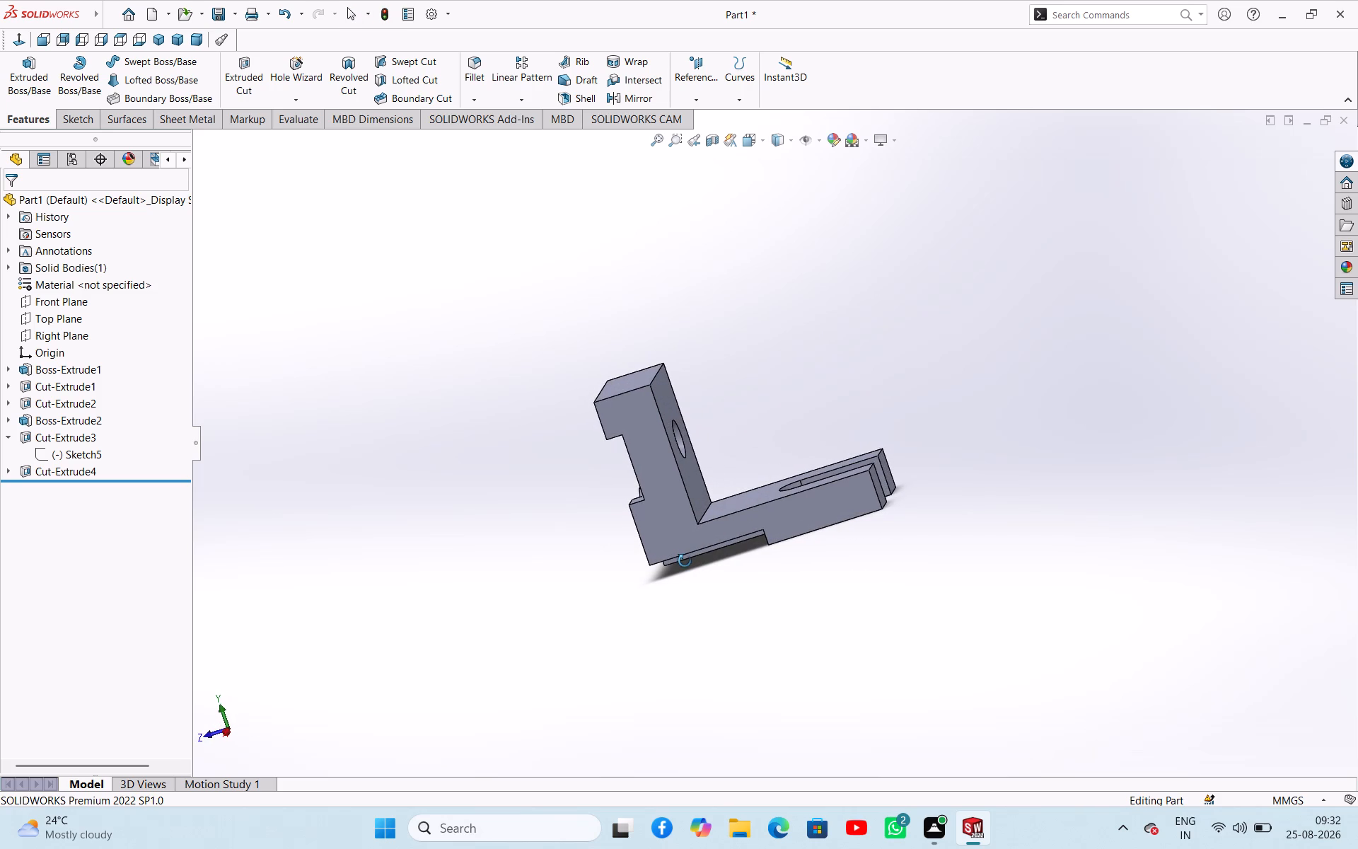
{"action": "middle_click_drag", "start_coordinate": [685, 561], "coordinate": [855, 603]}
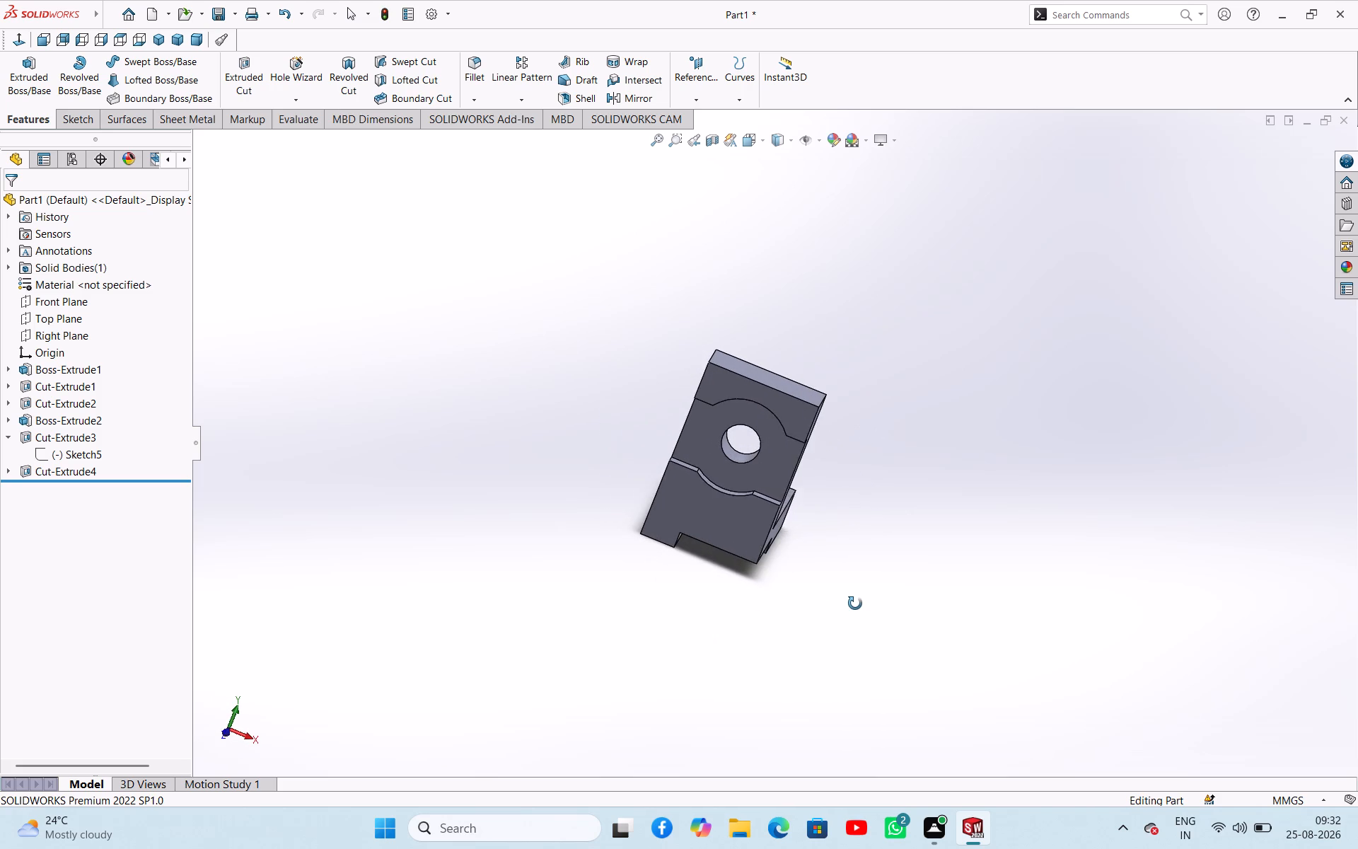
{"action": "middle_click_drag", "start_coordinate": [855, 603], "coordinate": [849, 607]}
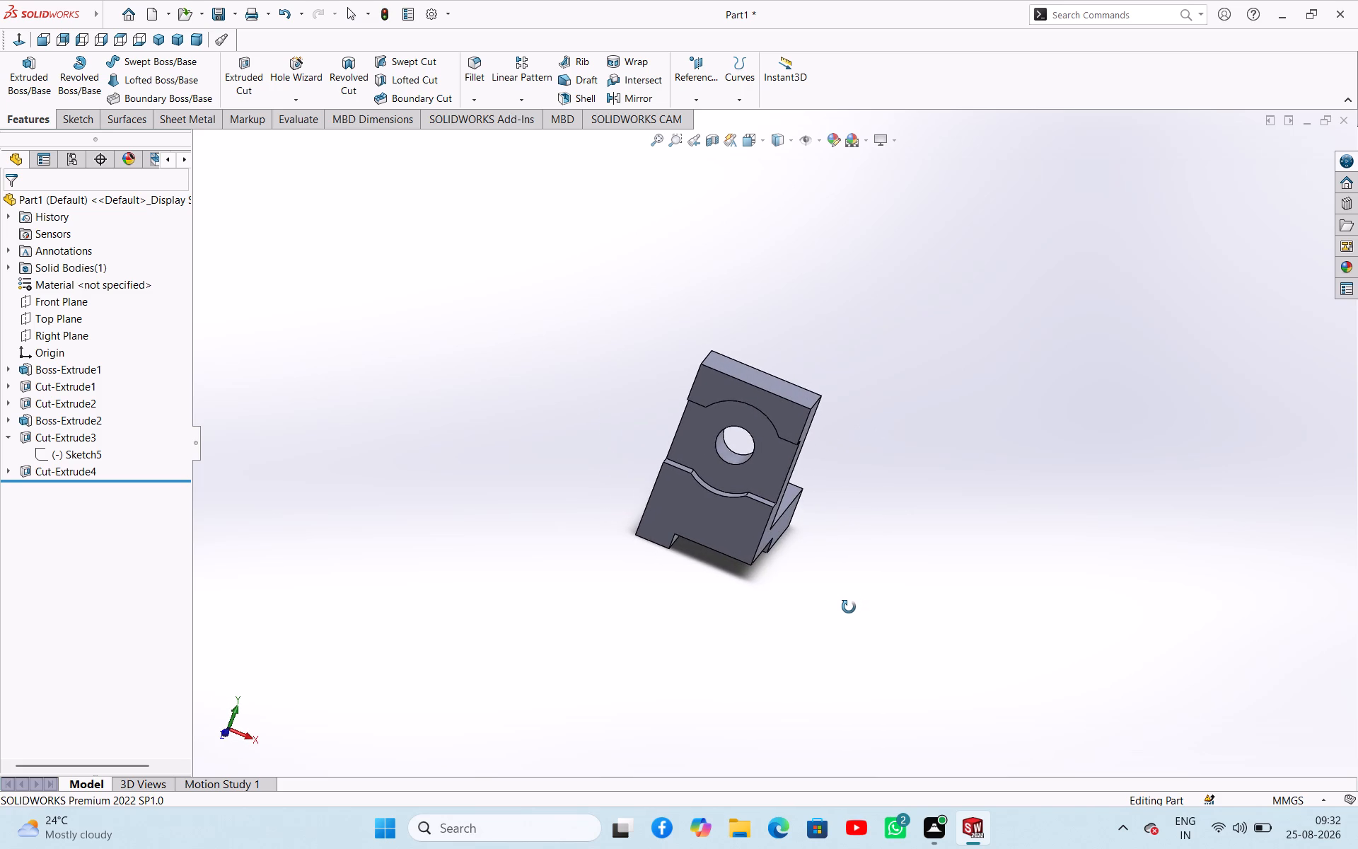
{"action": "middle_click_drag", "start_coordinate": [849, 607], "coordinate": [847, 609]}
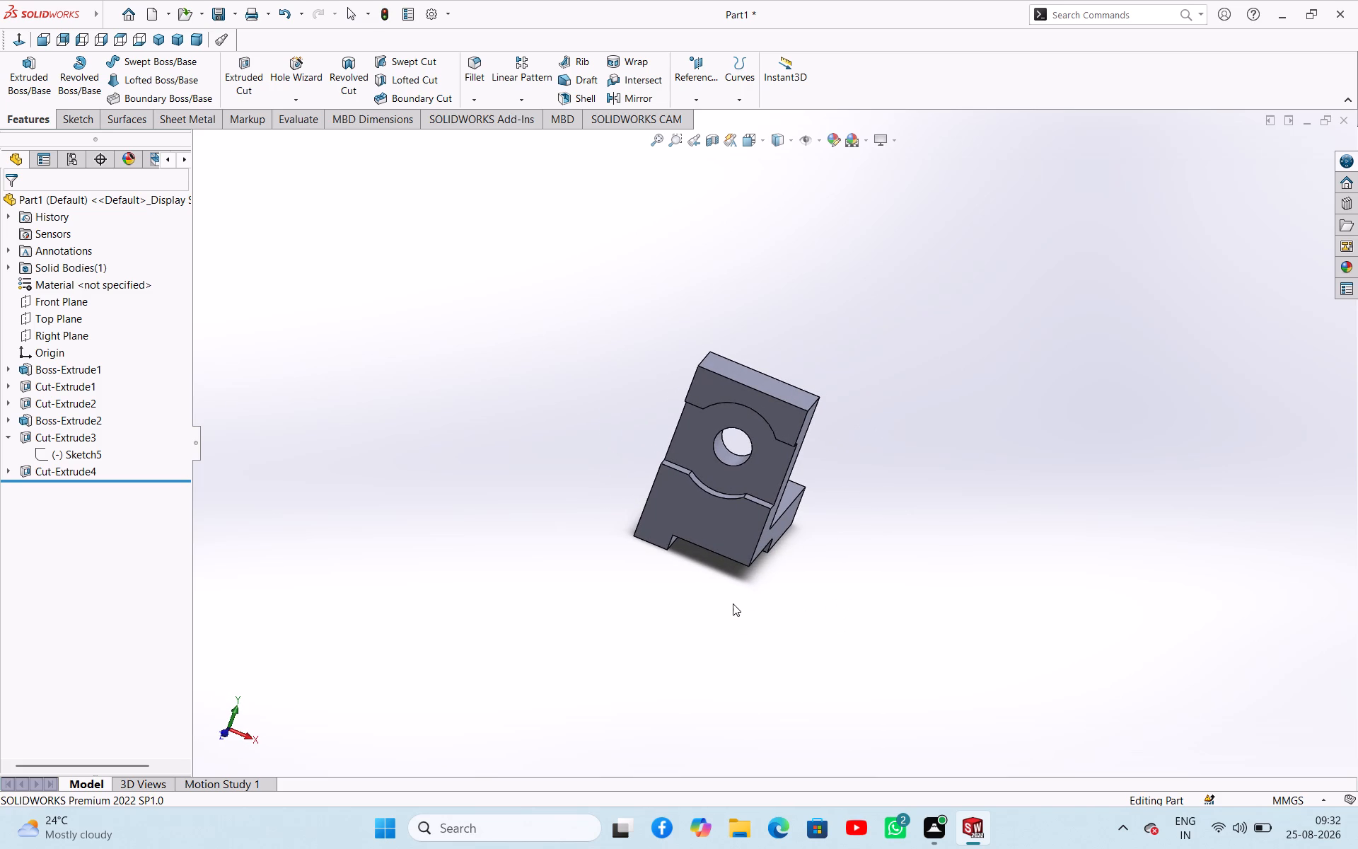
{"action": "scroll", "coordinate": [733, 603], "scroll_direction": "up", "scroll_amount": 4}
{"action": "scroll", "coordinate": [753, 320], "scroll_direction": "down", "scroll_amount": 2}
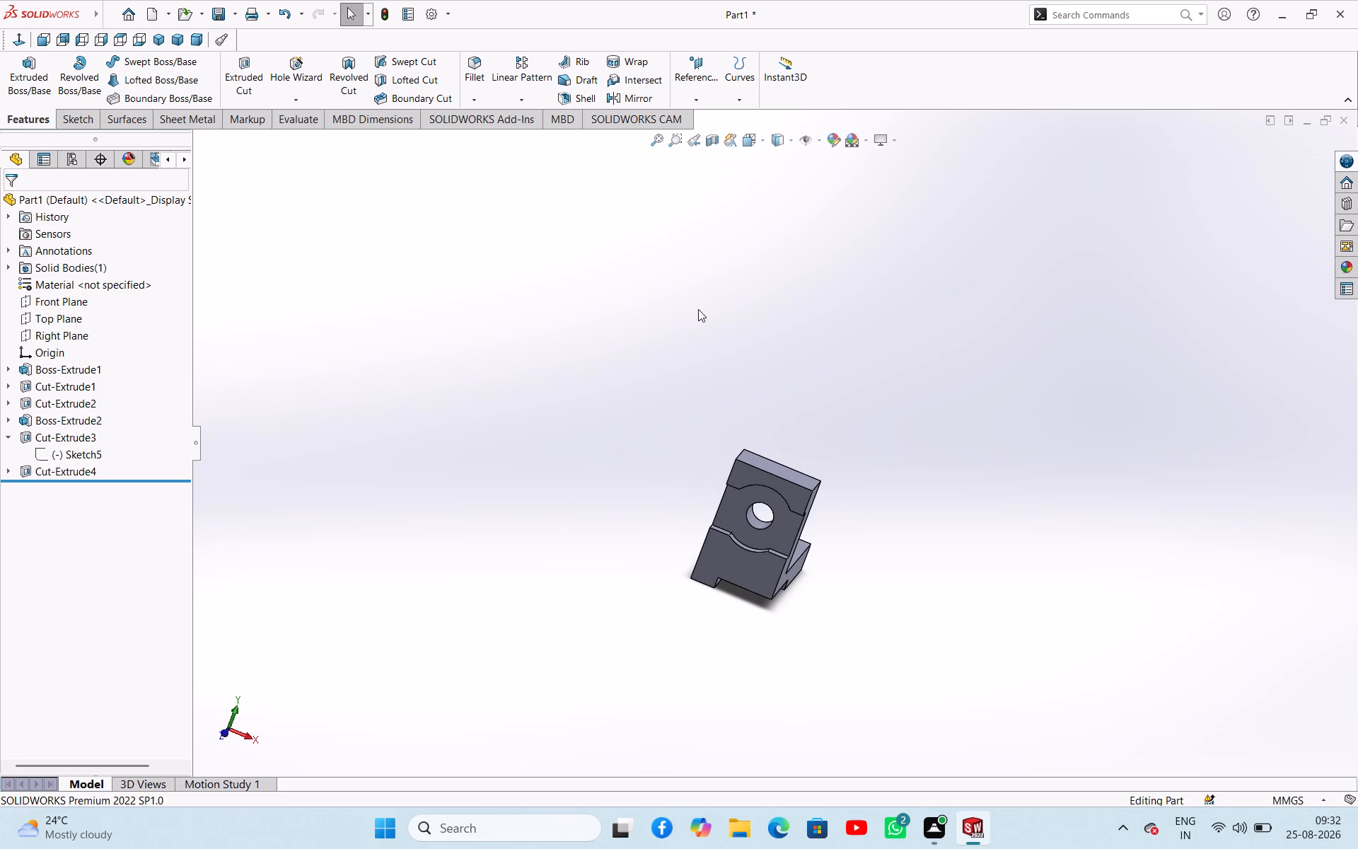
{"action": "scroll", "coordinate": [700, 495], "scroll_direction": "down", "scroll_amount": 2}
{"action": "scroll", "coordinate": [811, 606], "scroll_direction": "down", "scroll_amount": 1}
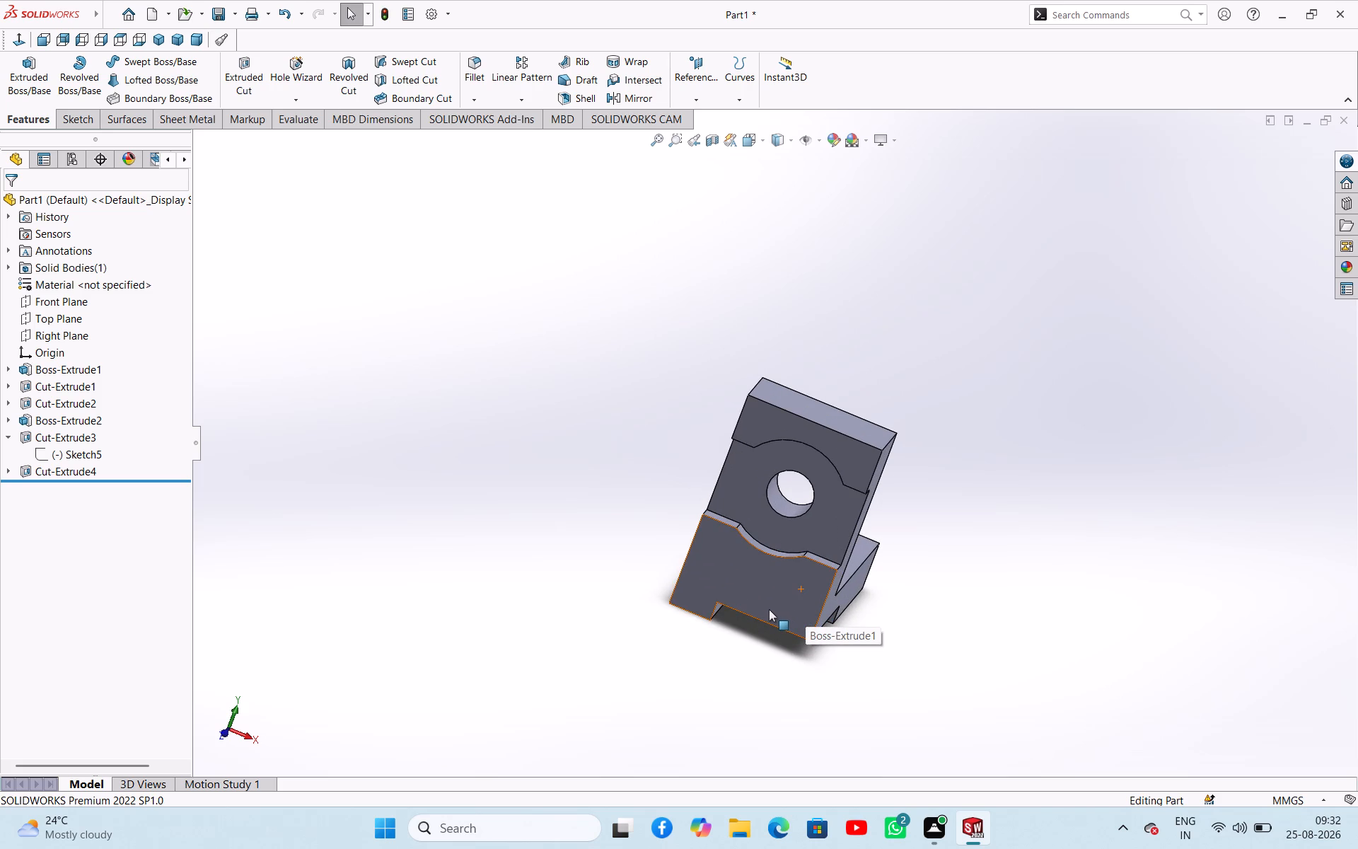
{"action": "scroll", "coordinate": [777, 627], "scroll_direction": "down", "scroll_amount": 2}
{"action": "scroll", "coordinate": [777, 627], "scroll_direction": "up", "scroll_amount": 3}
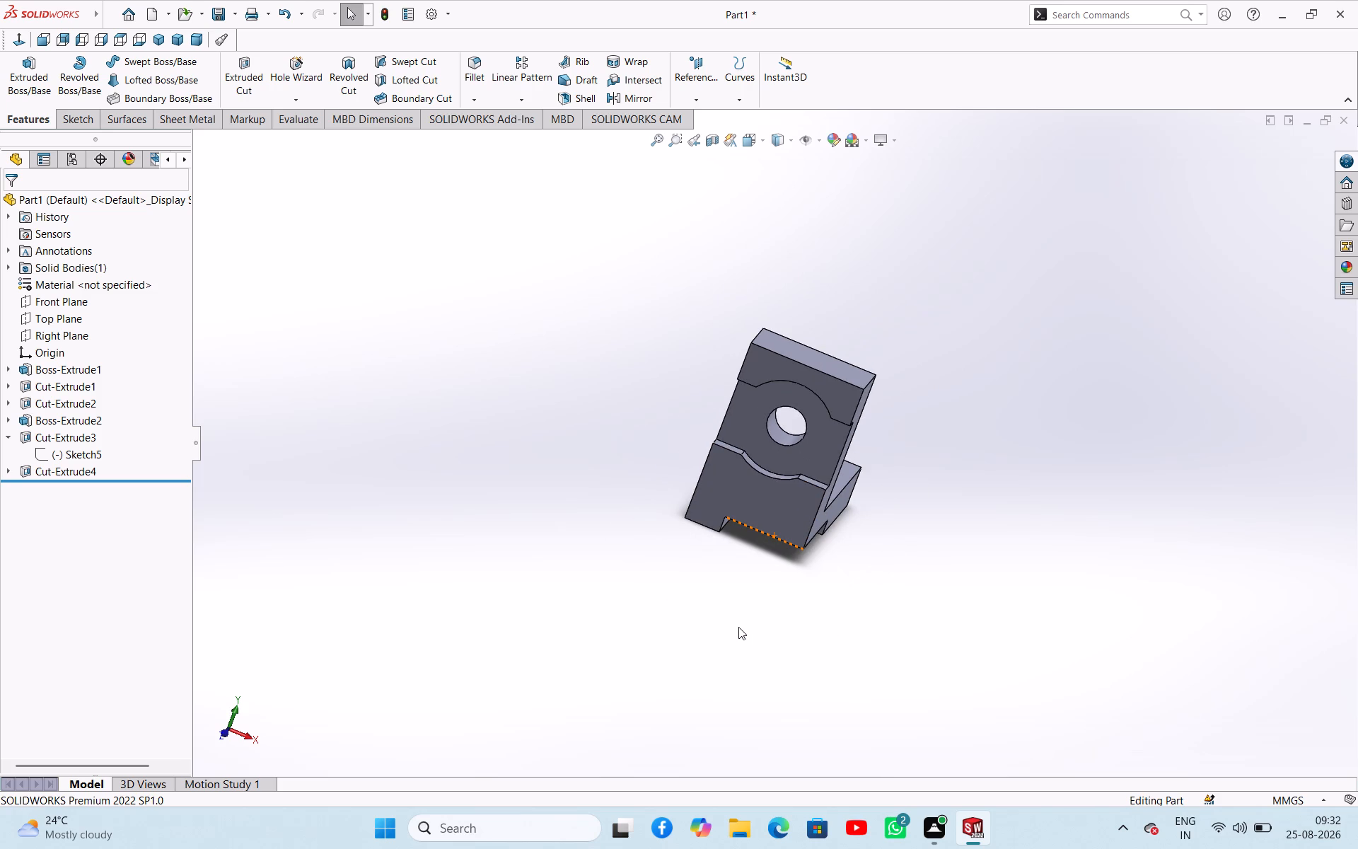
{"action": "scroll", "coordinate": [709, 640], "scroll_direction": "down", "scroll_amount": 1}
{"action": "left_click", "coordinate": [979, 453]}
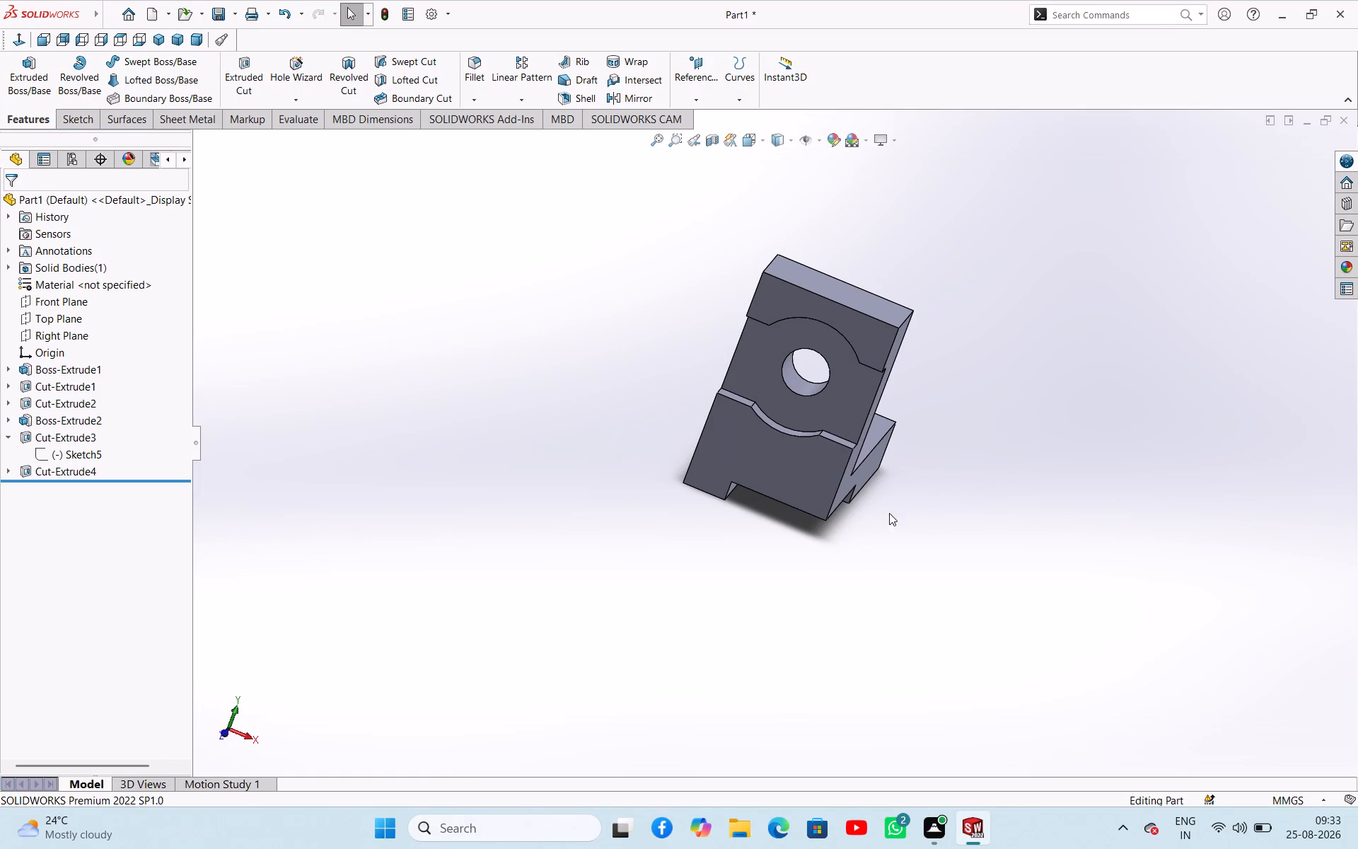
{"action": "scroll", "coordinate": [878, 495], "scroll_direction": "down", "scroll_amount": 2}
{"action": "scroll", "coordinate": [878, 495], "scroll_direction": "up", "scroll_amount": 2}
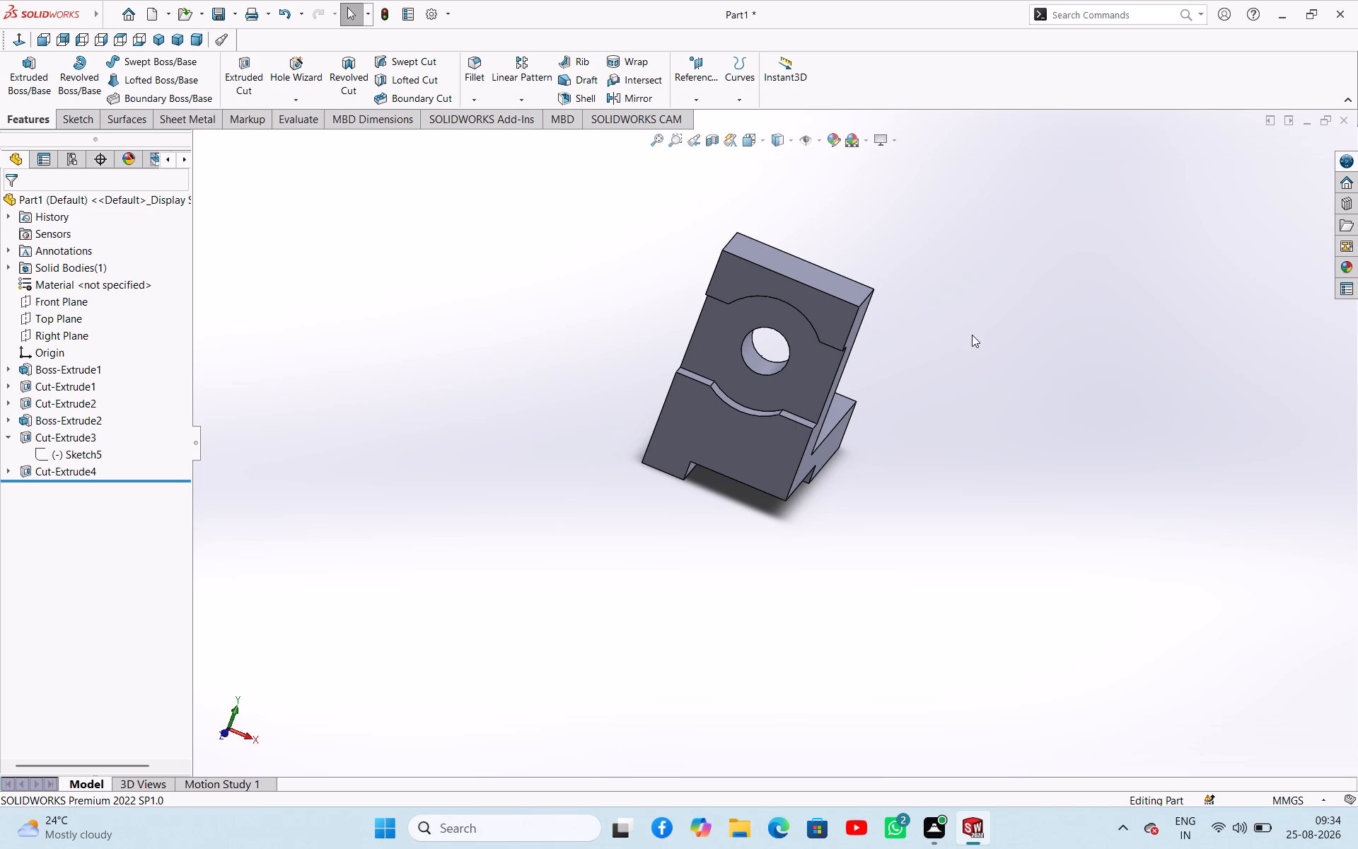
Check the diameter of the through hole in the upright block.
{"action": "left_click", "coordinate": [774, 370]}
{"action": "left_click_drag", "start_coordinate": [962, 487], "coordinate": [953, 489]}
{"action": "middle_click_drag", "start_coordinate": [947, 336], "coordinate": [902, 367]}
{"action": "scroll", "coordinate": [722, 386], "scroll_direction": "down", "scroll_amount": 3}
{"action": "left_click", "coordinate": [712, 374]}
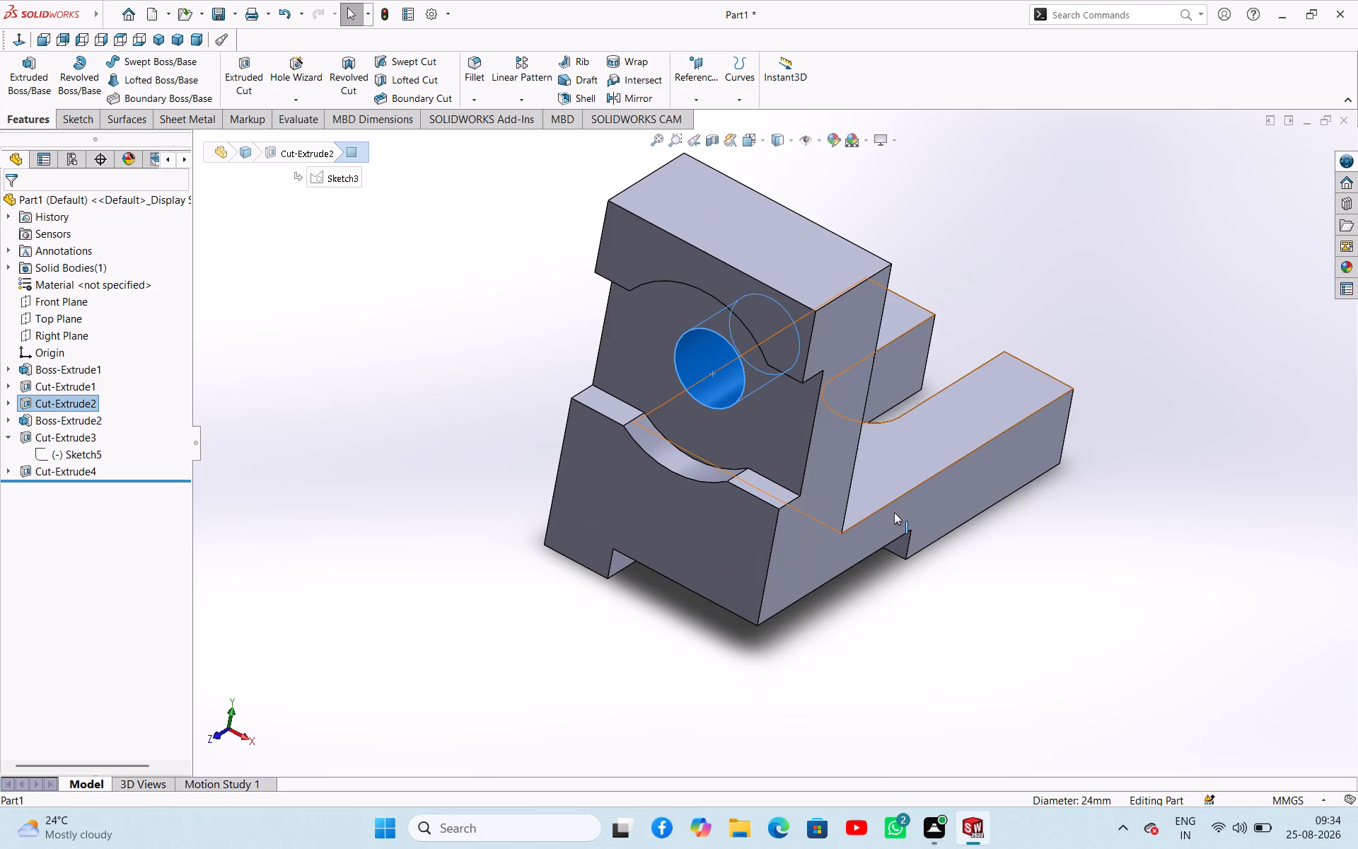
Inspect the inner end wall of the recess on the underside of the base.
{"action": "middle_click_drag", "start_coordinate": [900, 541], "coordinate": [963, 482]}
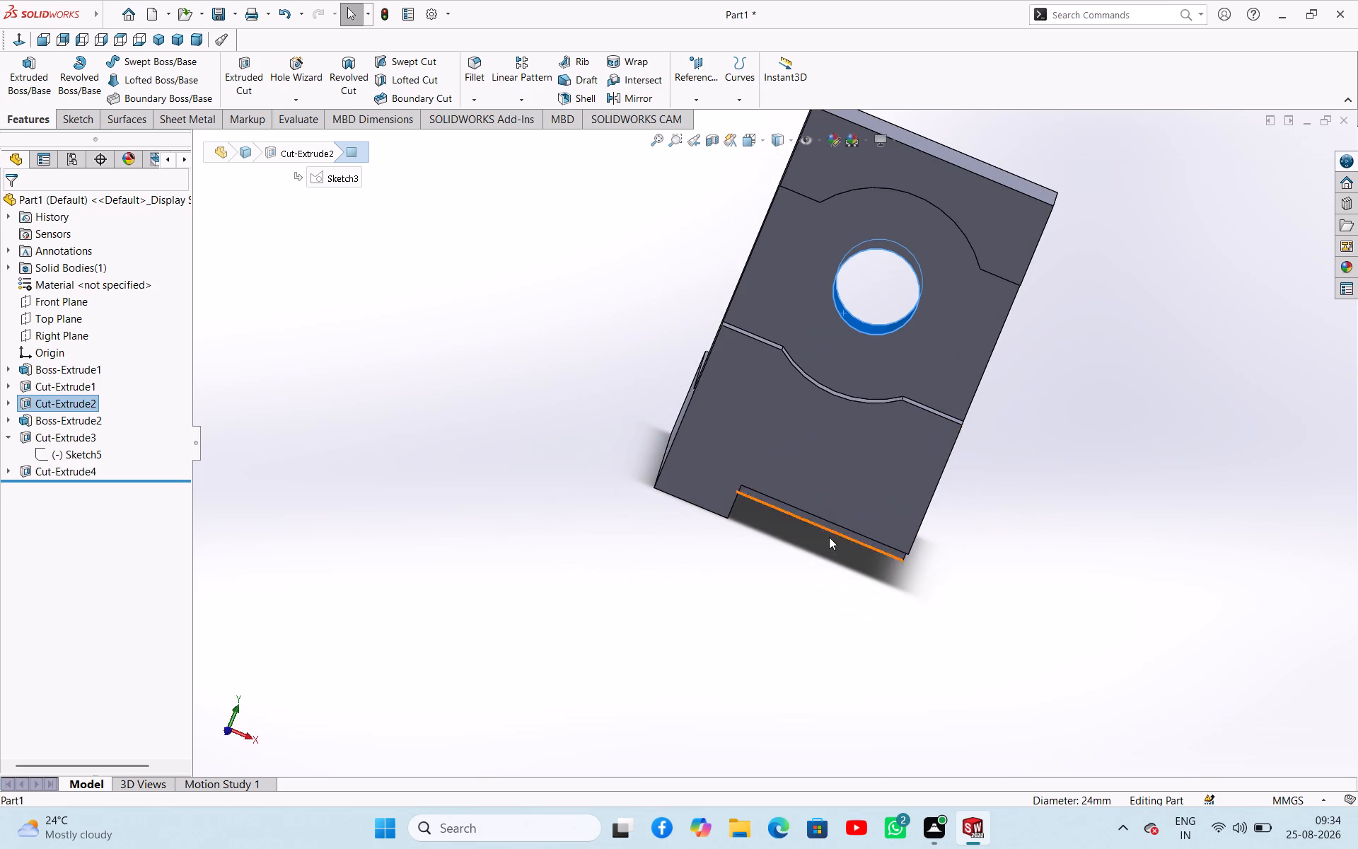
{"action": "middle_click_drag", "start_coordinate": [809, 545], "coordinate": [808, 470]}
{"action": "left_click", "coordinate": [805, 489]}
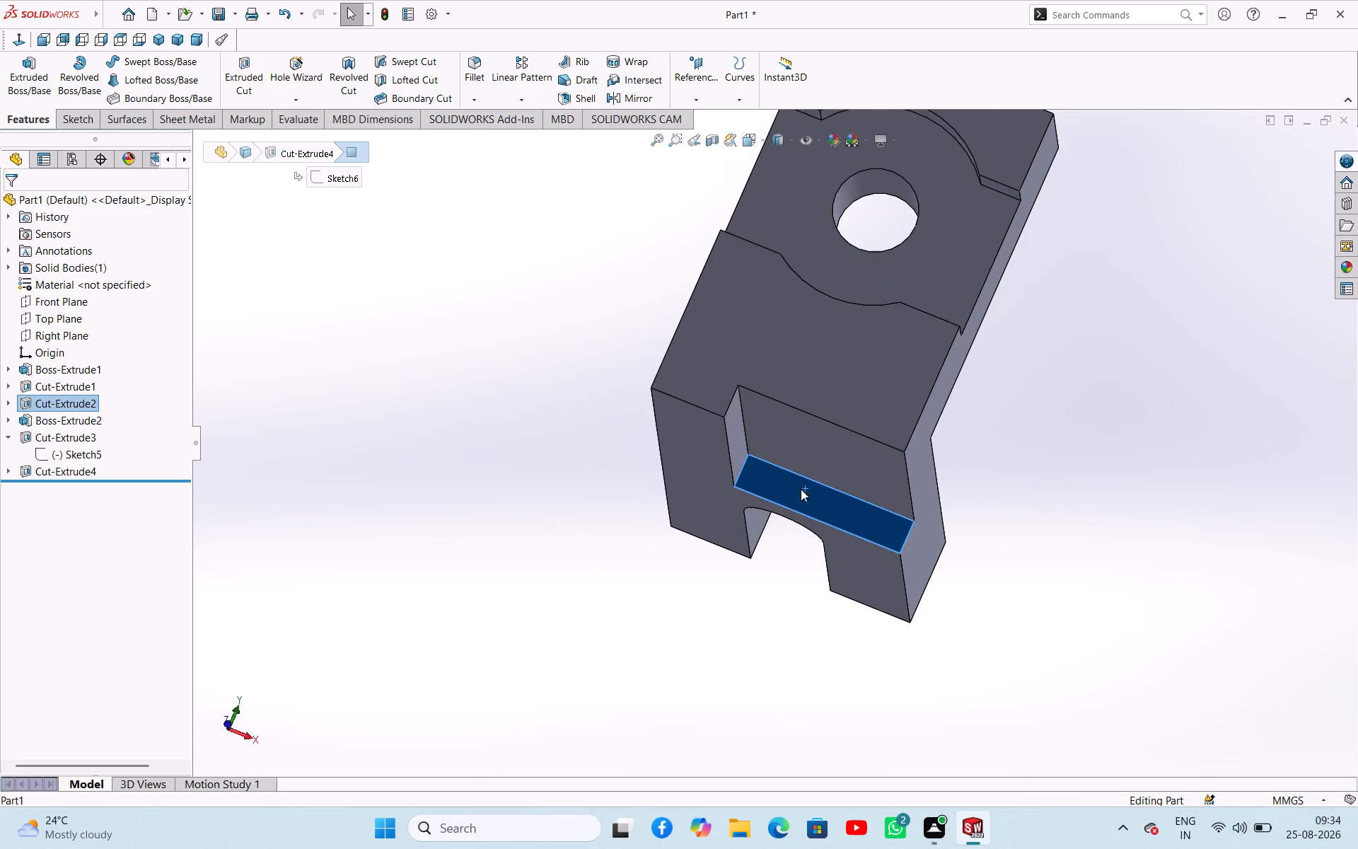
{"action": "left_click", "coordinate": [584, 481]}
Compare the upright block's lower front face with the recessed front face around the through hole.
{"action": "left_click", "coordinate": [760, 378]}
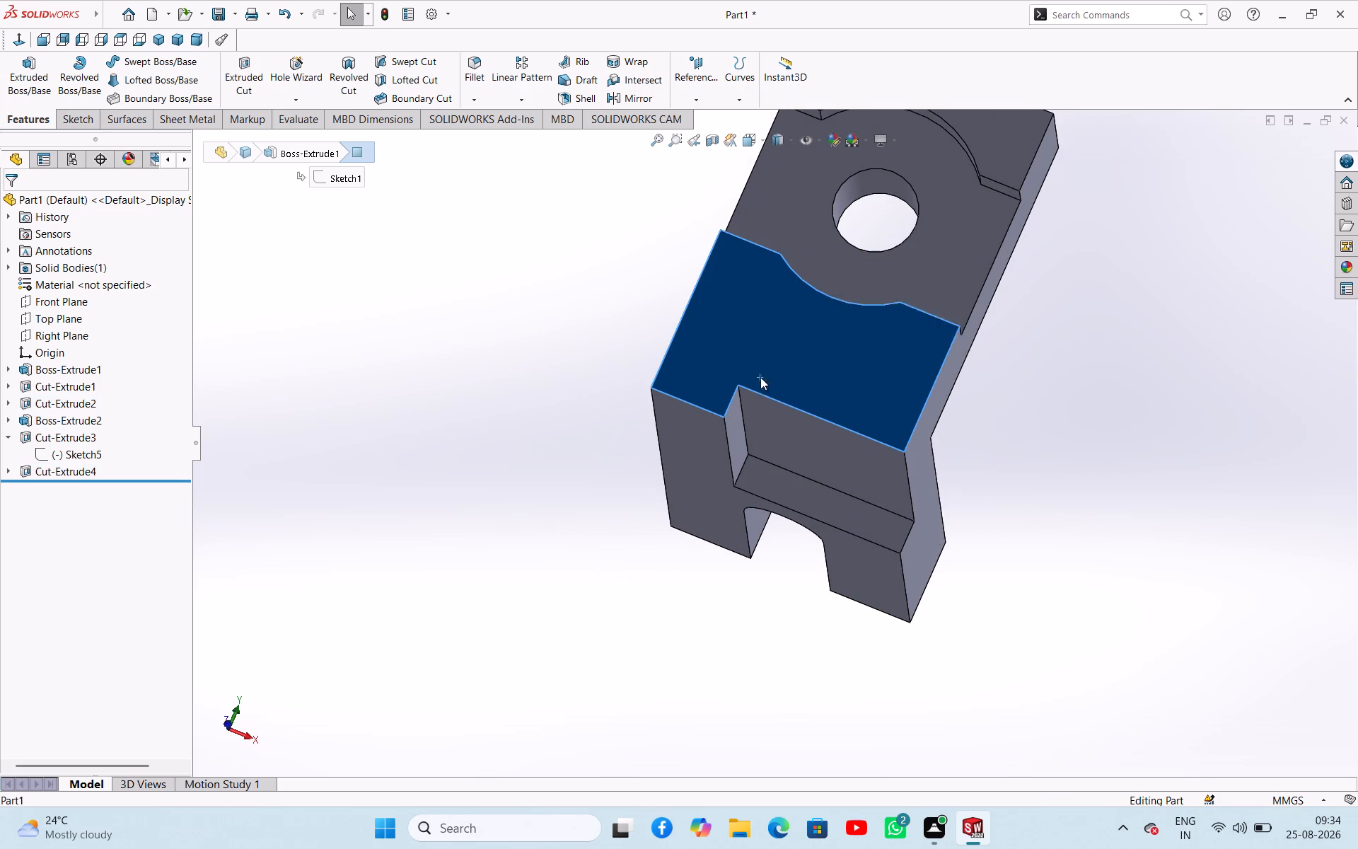
{"action": "middle_click_drag", "start_coordinate": [1033, 376], "coordinate": [1039, 494]}
{"action": "left_click", "coordinate": [952, 298]}
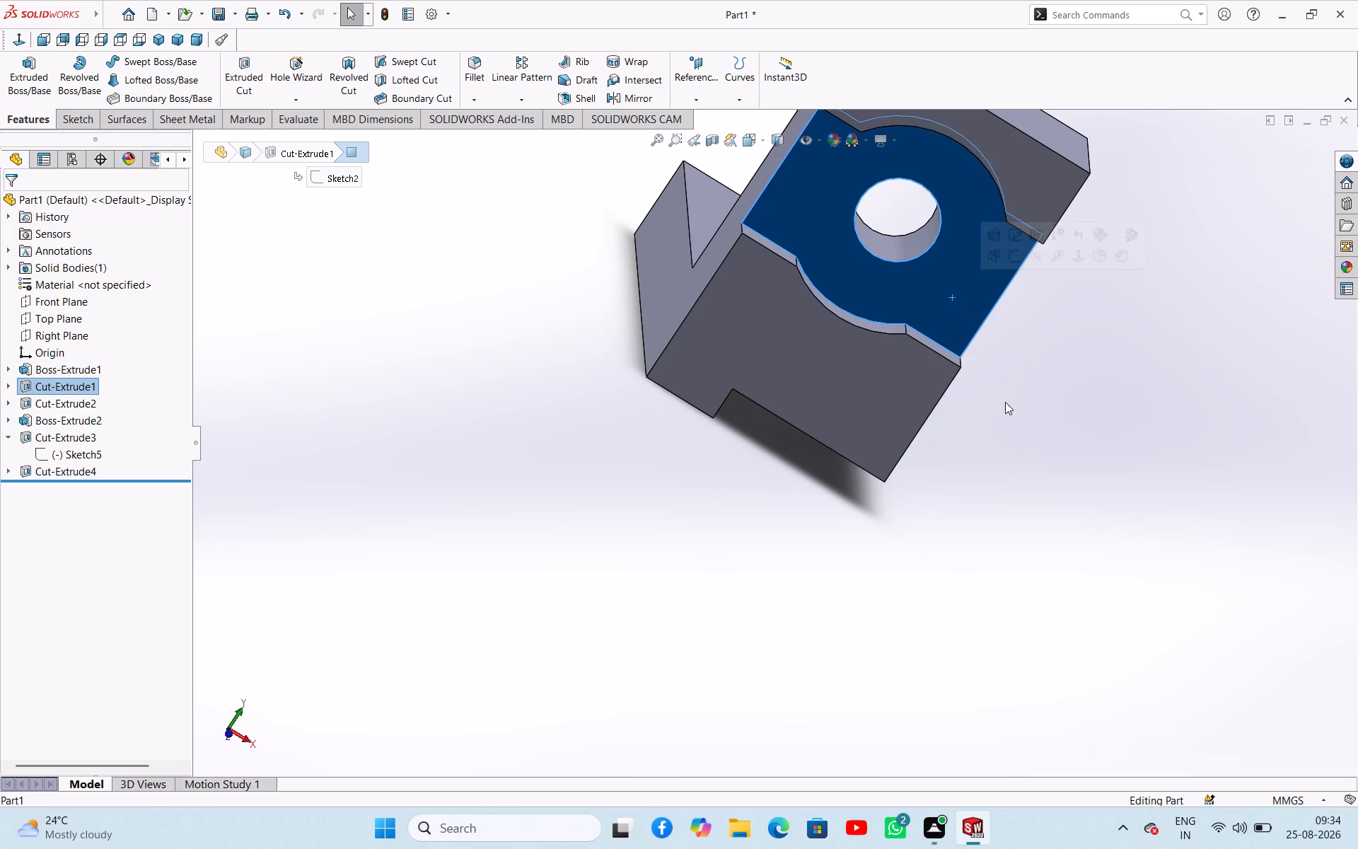
{"action": "left_click", "coordinate": [905, 394]}
{"action": "left_click", "coordinate": [965, 300]}
{"action": "left_click", "coordinate": [901, 357]}
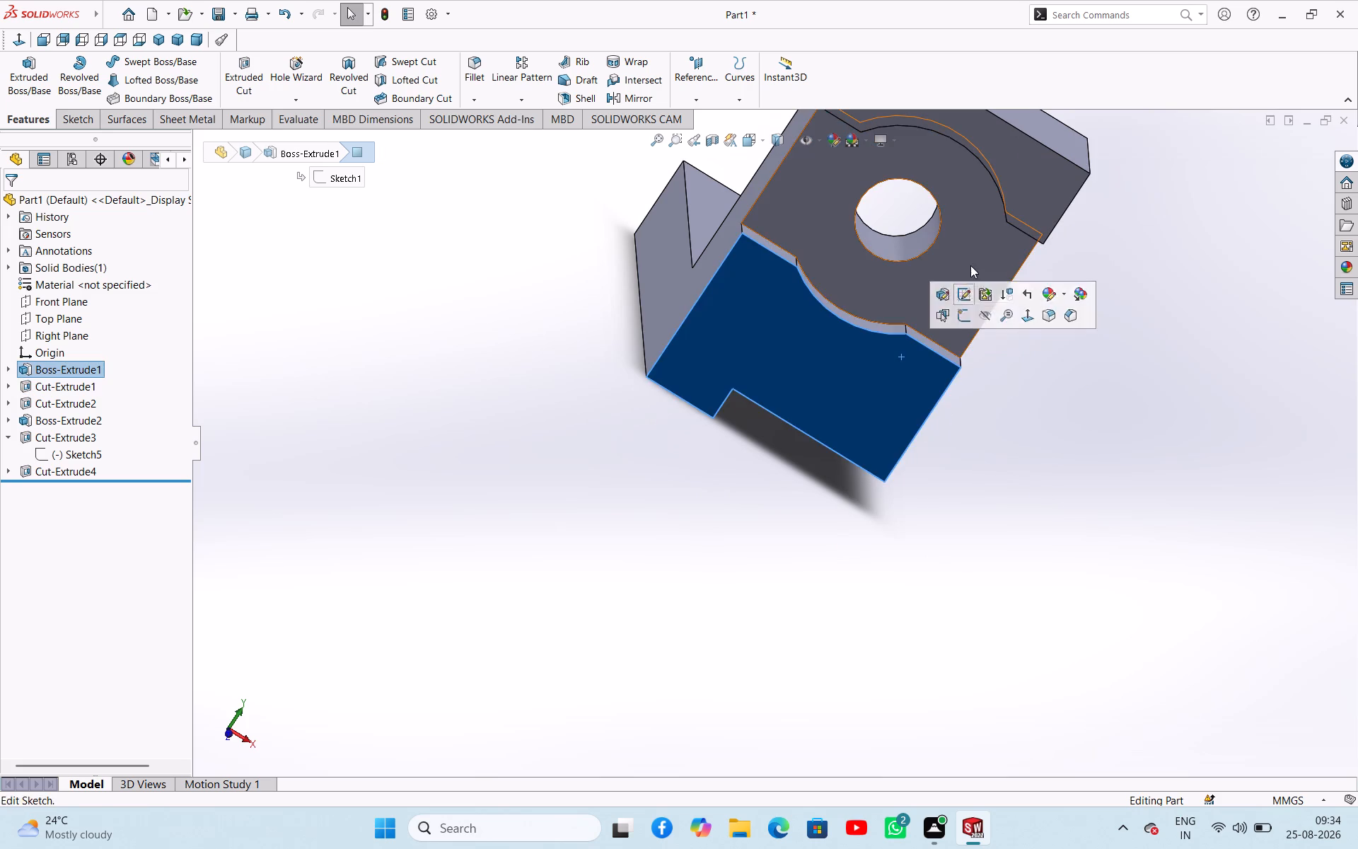
{"action": "left_click", "coordinate": [970, 265]}
{"action": "left_click", "coordinate": [903, 363]}
{"action": "left_click", "coordinate": [967, 235]}
{"action": "left_click", "coordinate": [871, 383]}
{"action": "left_click", "coordinate": [973, 231]}
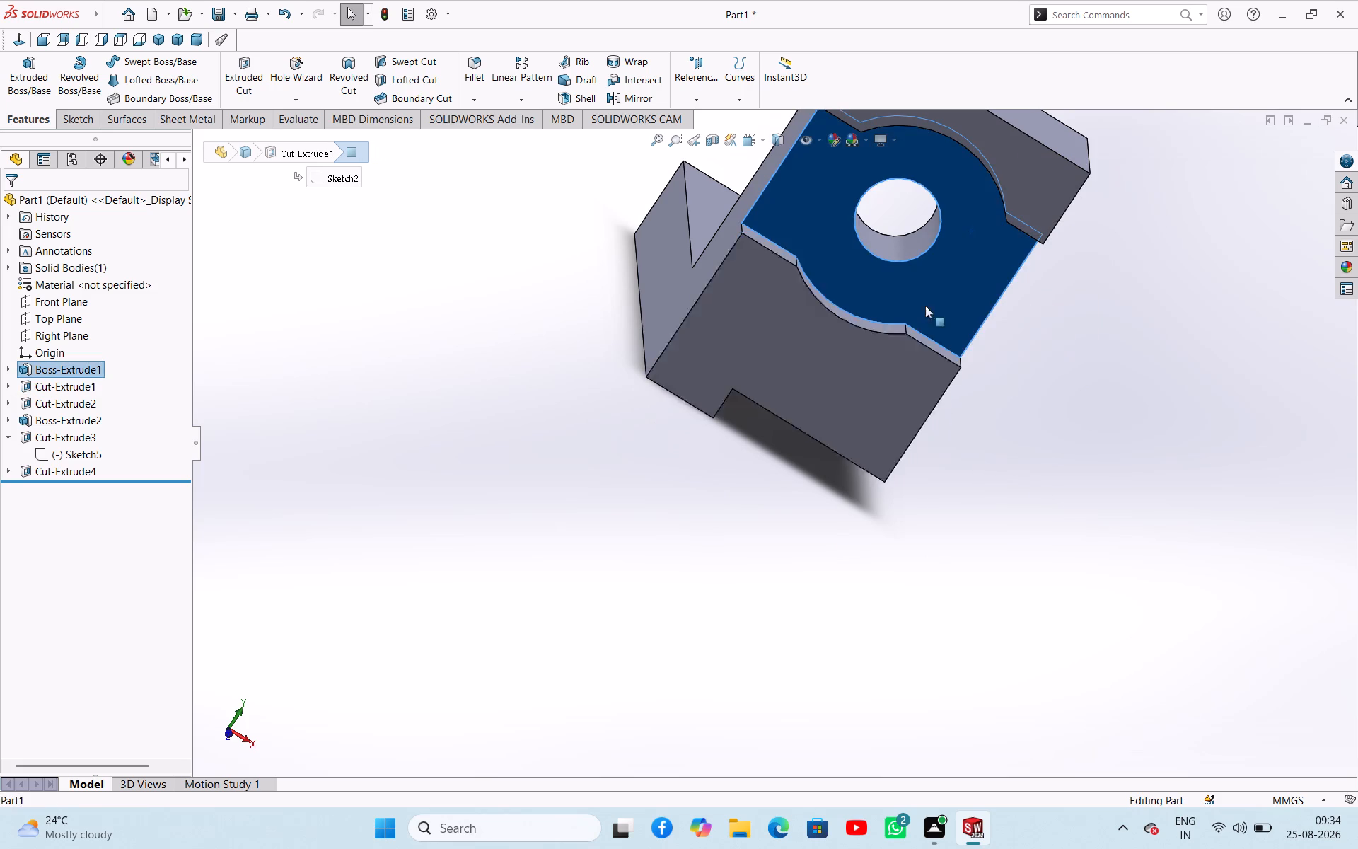
{"action": "left_click_drag", "start_coordinate": [895, 395], "coordinate": [900, 380]}
{"action": "left_click", "coordinate": [956, 244]}
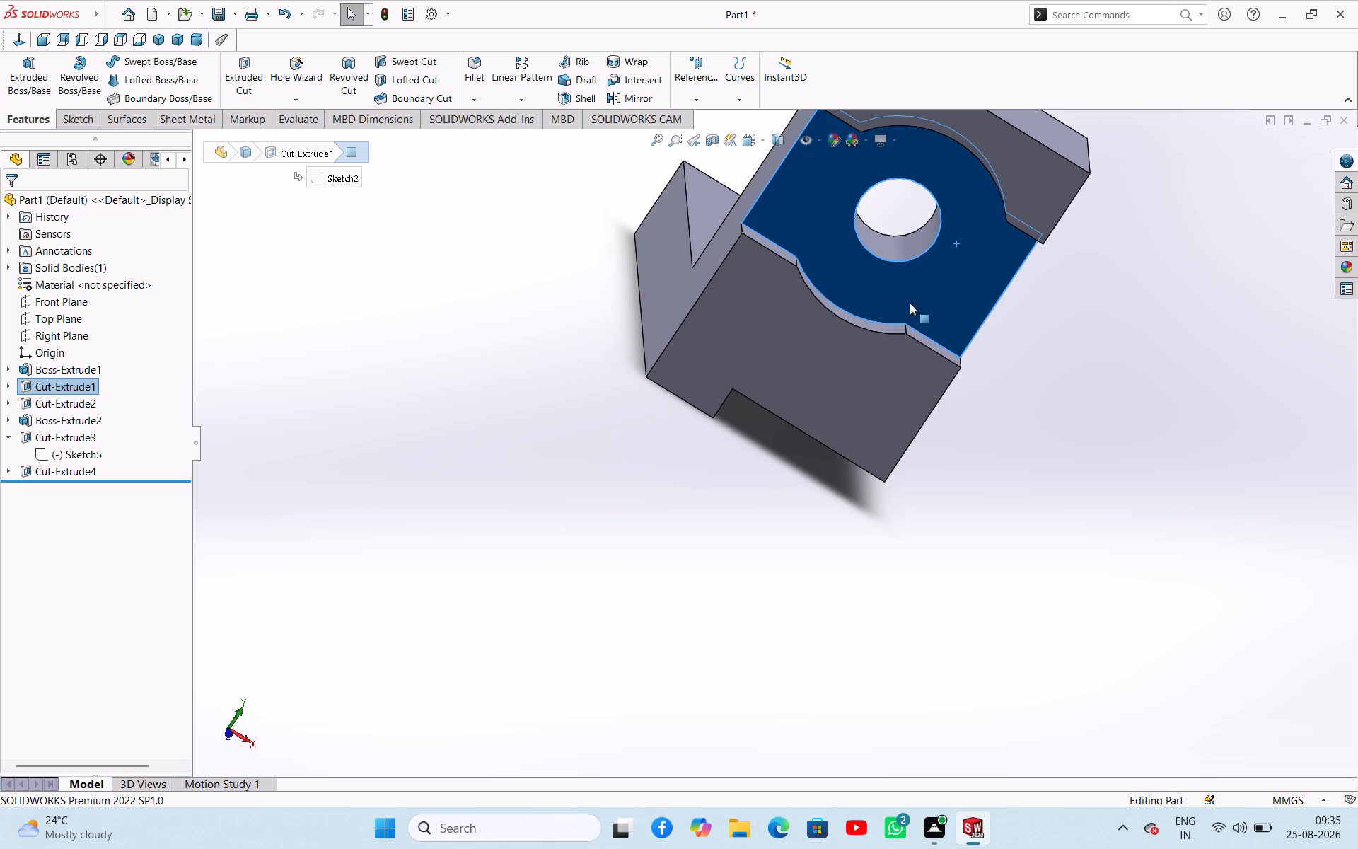
{"action": "left_click", "coordinate": [1086, 327]}
Inspect the upright block's top face, and view the slotted base and the block's back face.
{"action": "scroll", "coordinate": [1078, 323], "scroll_direction": "up", "scroll_amount": 3}
{"action": "scroll", "coordinate": [945, 235], "scroll_direction": "down", "scroll_amount": 1}
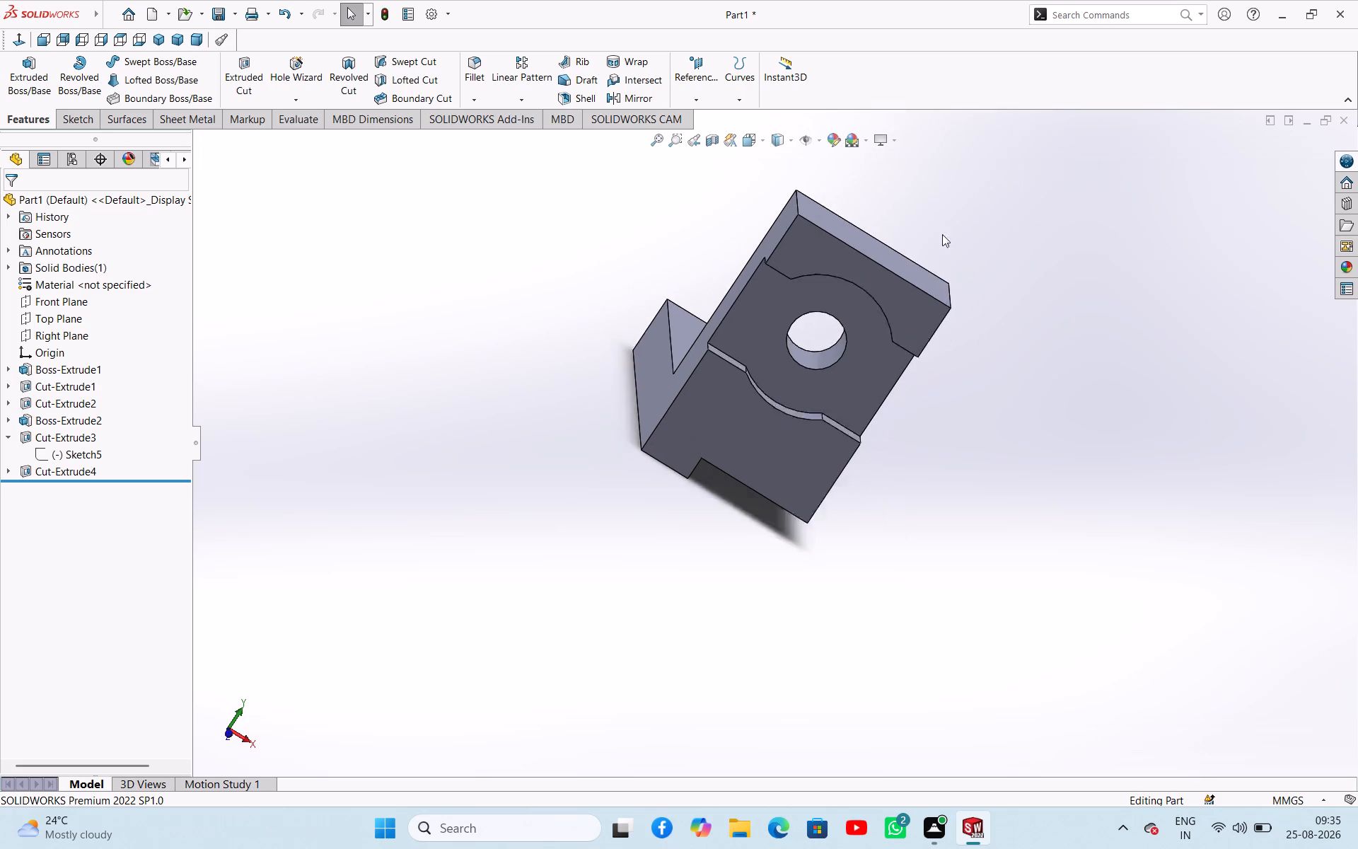
{"action": "scroll", "coordinate": [942, 234], "scroll_direction": "down", "scroll_amount": 2}
{"action": "left_click", "coordinate": [813, 270]}
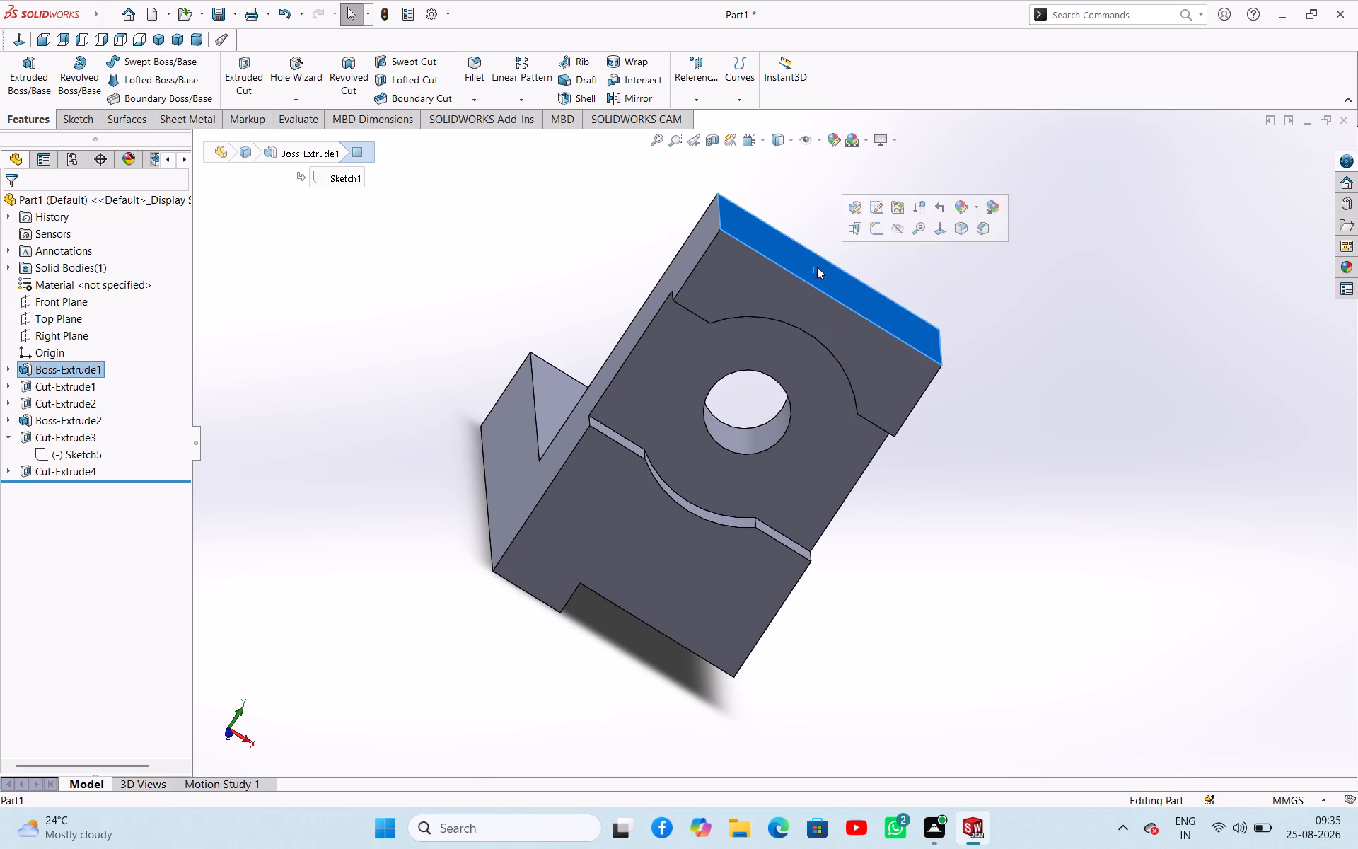
{"action": "middle_click_drag", "start_coordinate": [1116, 348], "coordinate": [987, 429]}
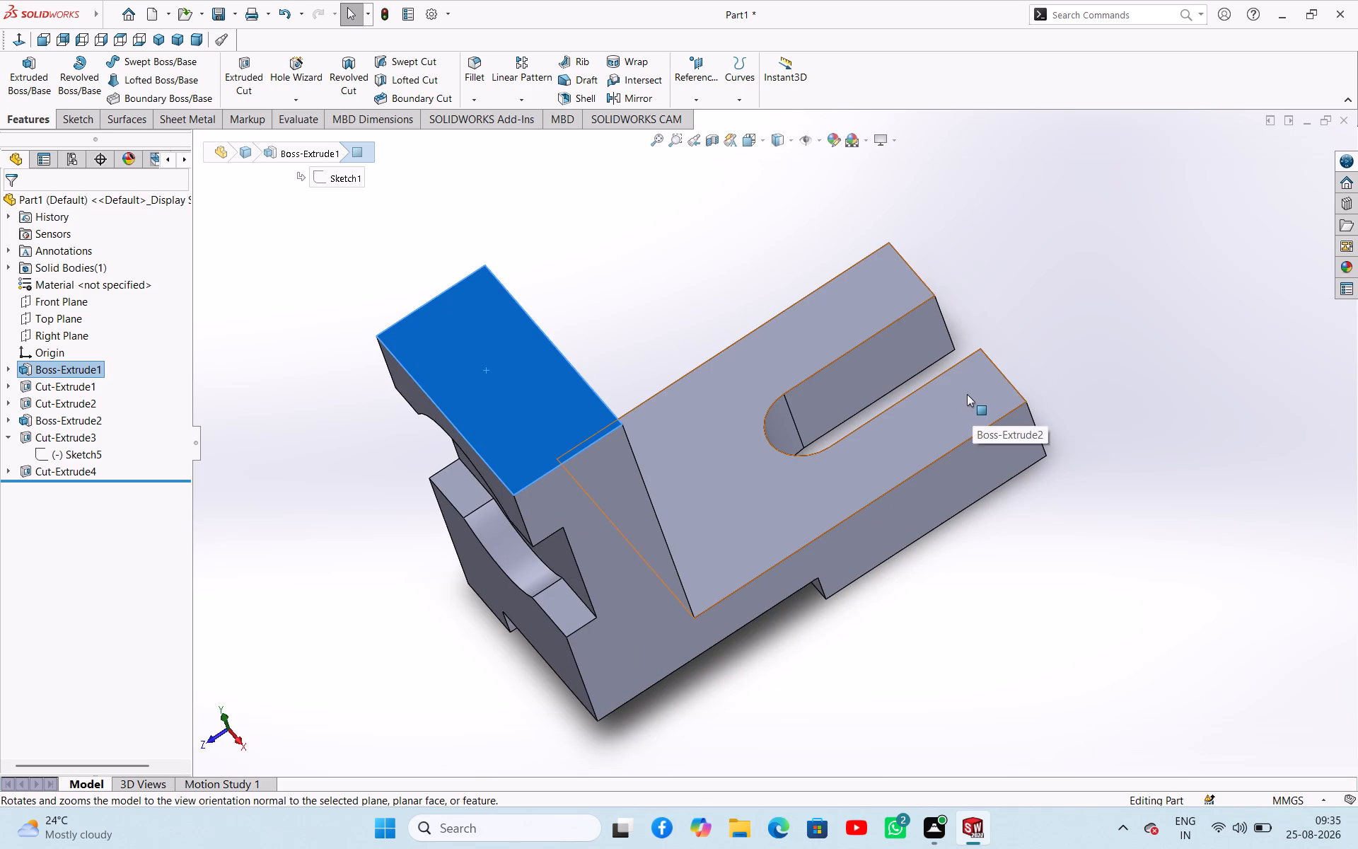
{"action": "scroll", "coordinate": [970, 387], "scroll_direction": "up", "scroll_amount": 2}
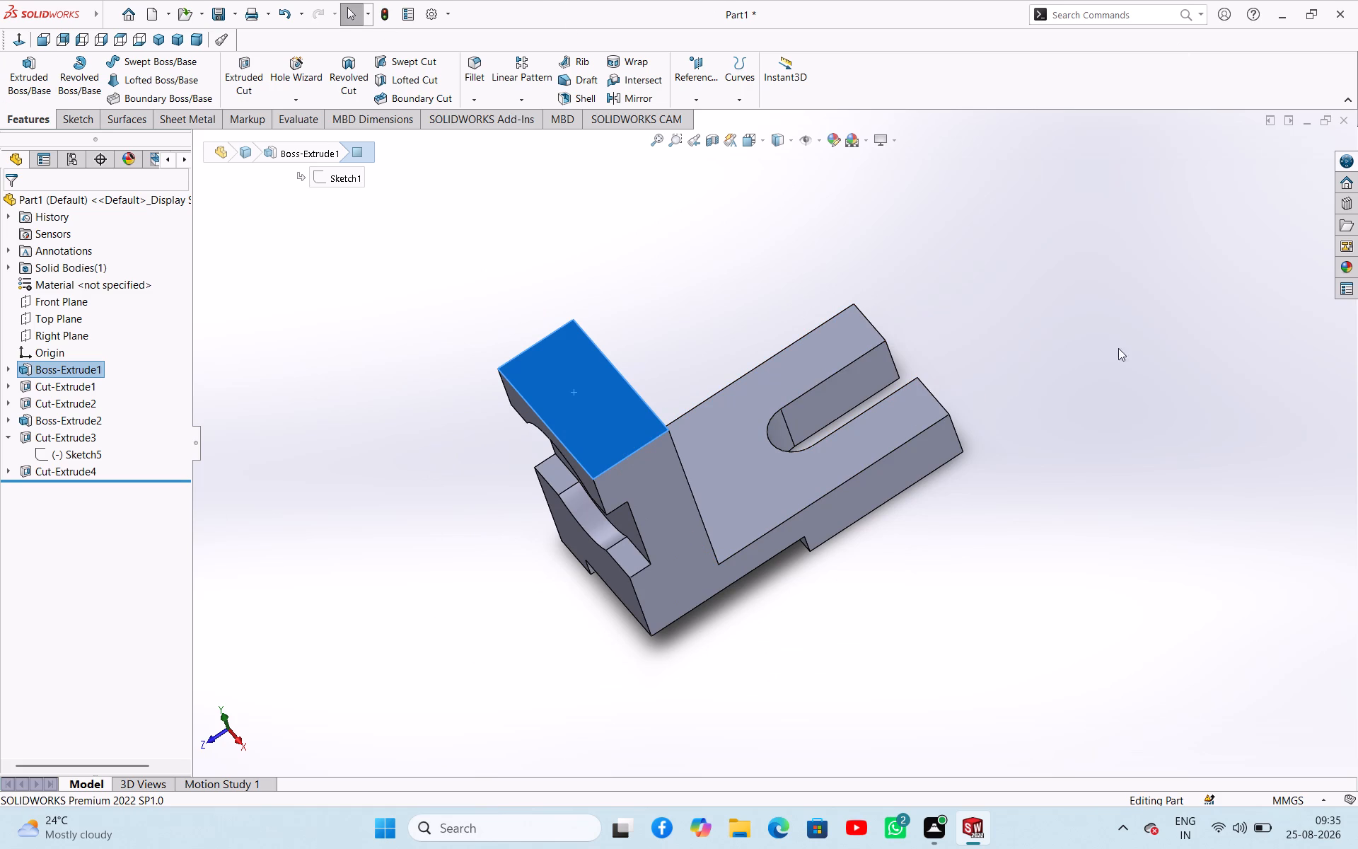
{"action": "left_click", "coordinate": [1018, 366]}
{"action": "middle_click_drag", "start_coordinate": [1016, 360], "coordinate": [944, 354]}
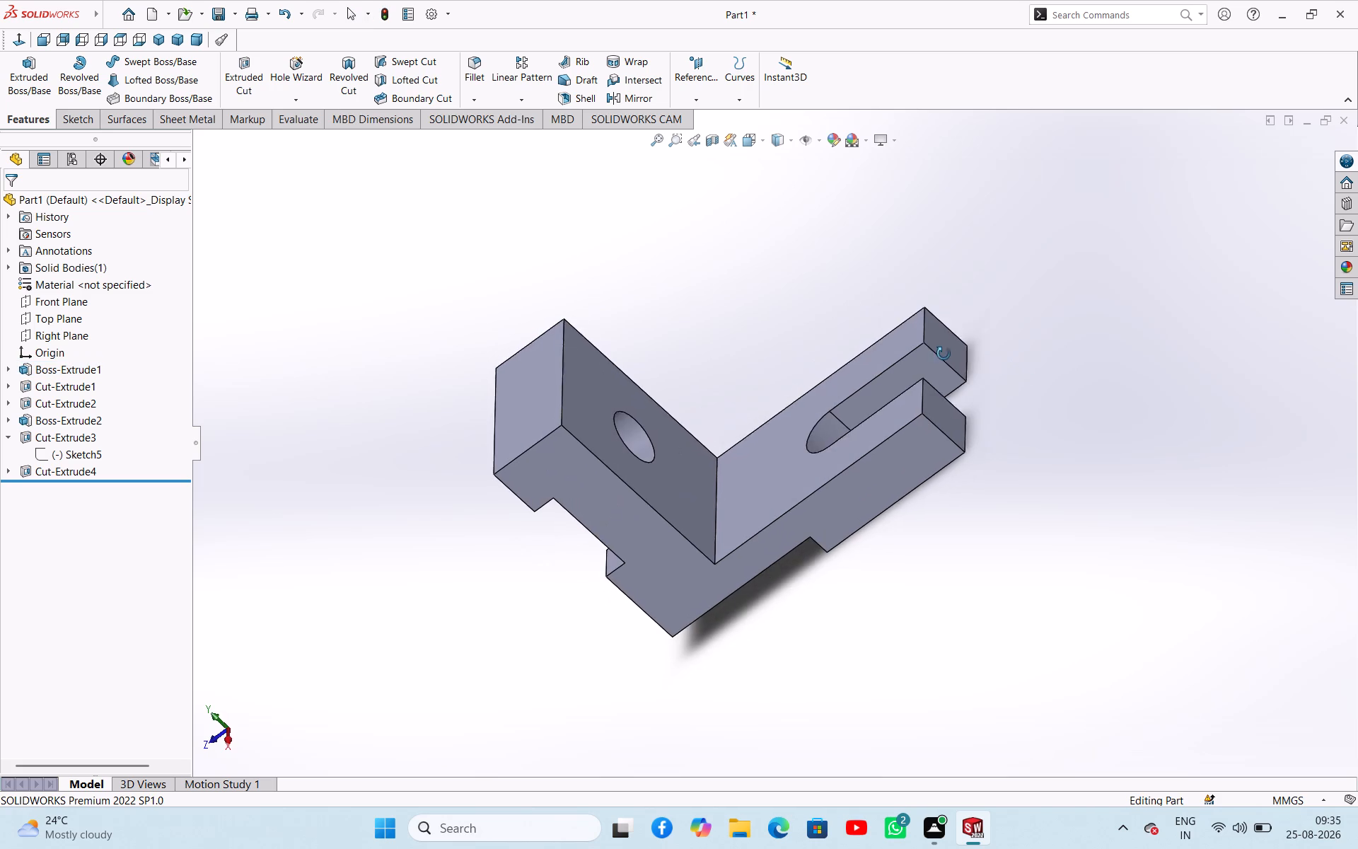
Inspect the whole bracket from several angles, covering the recessed front face, through hole, underside and slotted base.
{"action": "middle_click_drag", "start_coordinate": [944, 354], "coordinate": [1048, 308]}
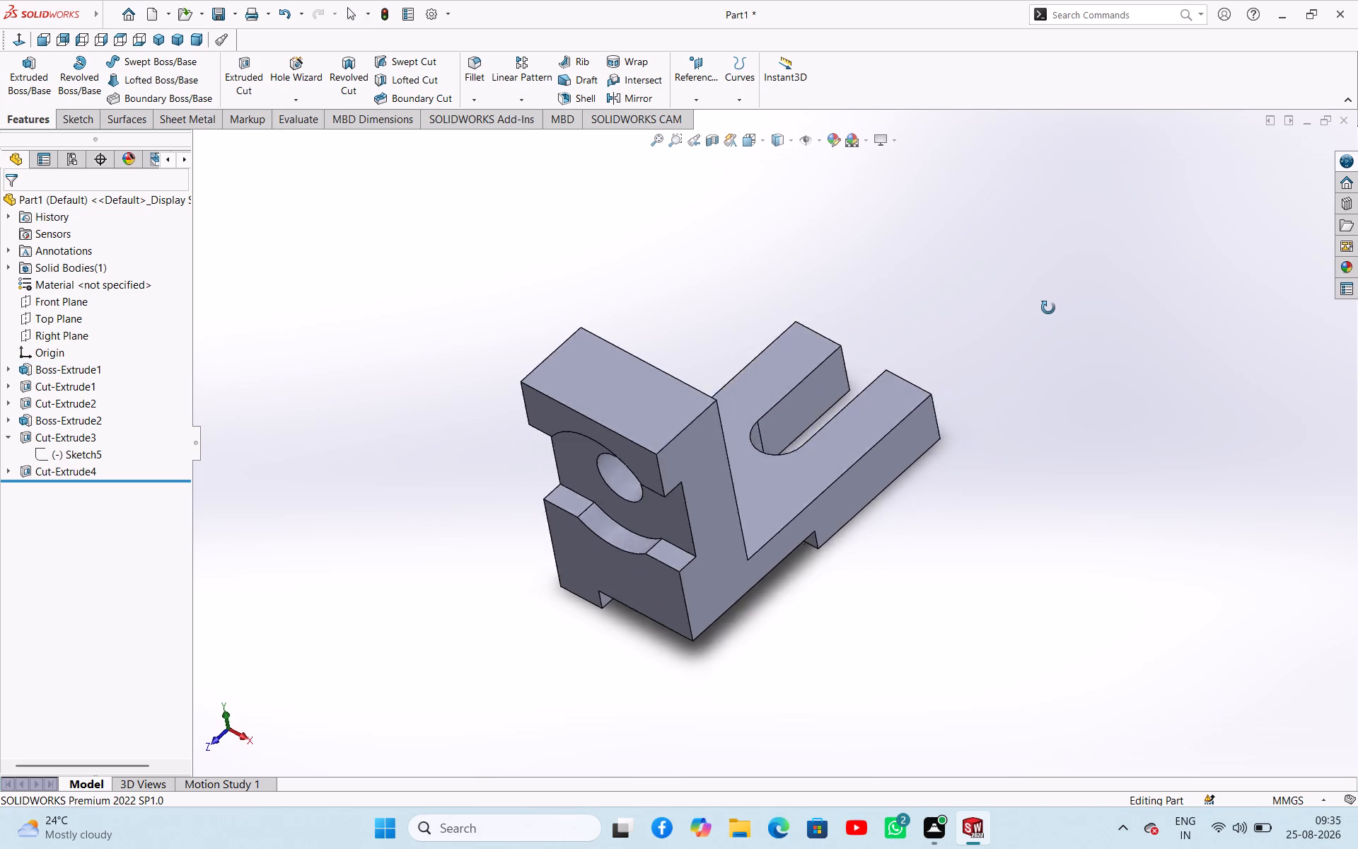
{"action": "middle_click_drag", "start_coordinate": [1048, 308], "coordinate": [1062, 306]}
{"action": "scroll", "coordinate": [941, 430], "scroll_direction": "down", "scroll_amount": 4}
{"action": "scroll", "coordinate": [919, 456], "scroll_direction": "up", "scroll_amount": 4}
{"action": "scroll", "coordinate": [848, 452], "scroll_direction": "up", "scroll_amount": 5}
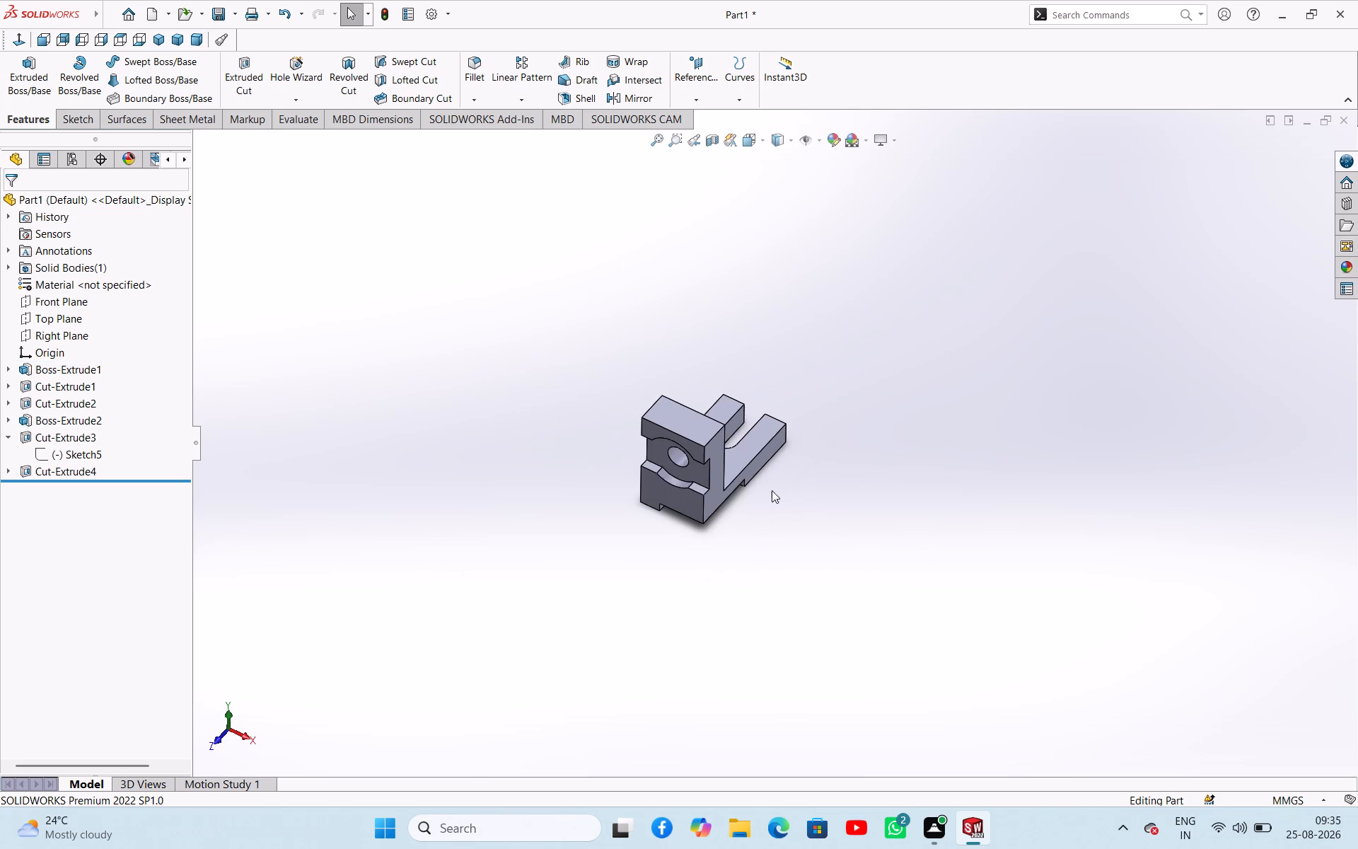
{"action": "middle_click_drag", "start_coordinate": [697, 507], "coordinate": [737, 335]}
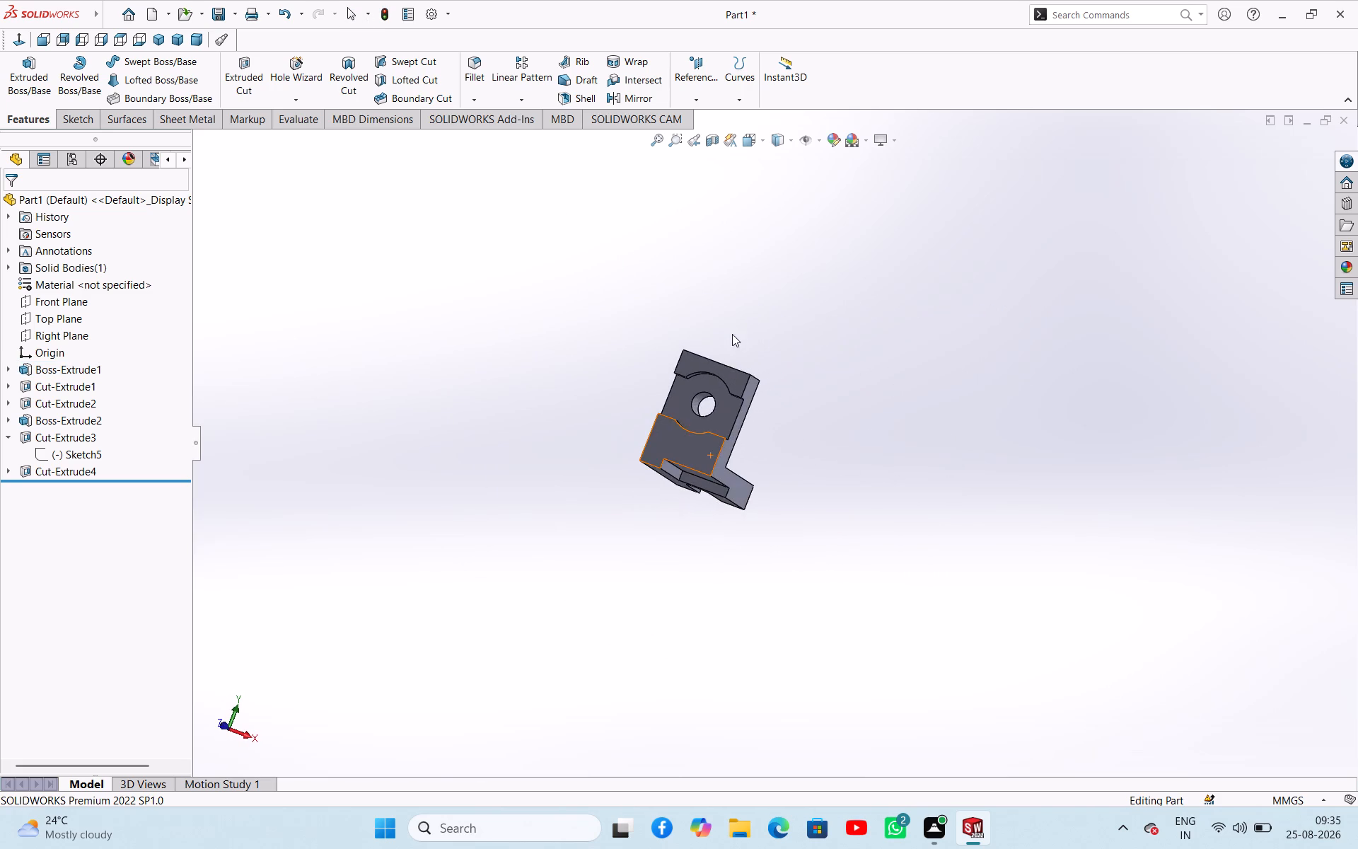
{"action": "scroll", "coordinate": [692, 430], "scroll_direction": "down", "scroll_amount": 5}
{"action": "scroll", "coordinate": [696, 415], "scroll_direction": "up", "scroll_amount": 2}
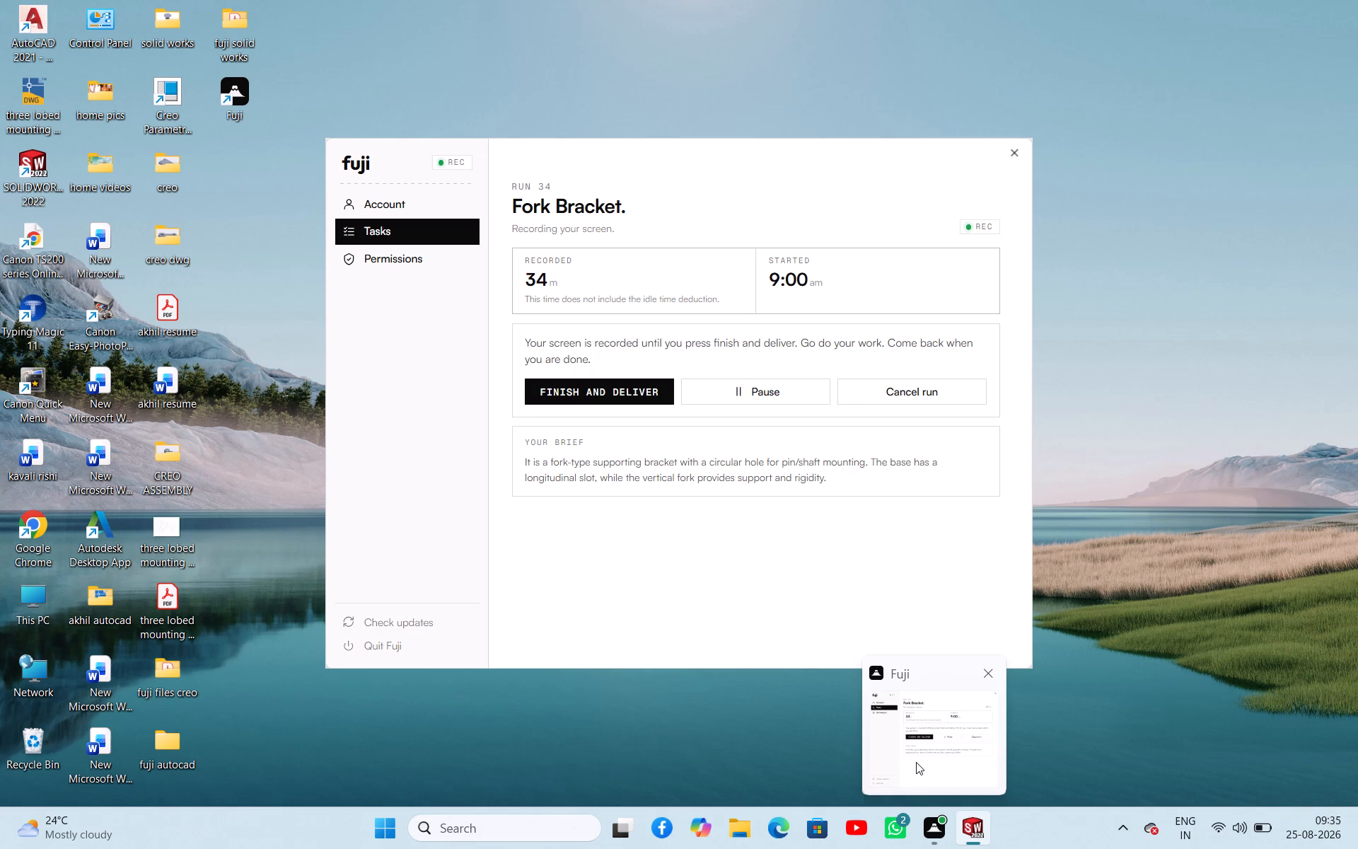
{"action": "scroll", "coordinate": [730, 371], "scroll_direction": "up", "scroll_amount": 5}
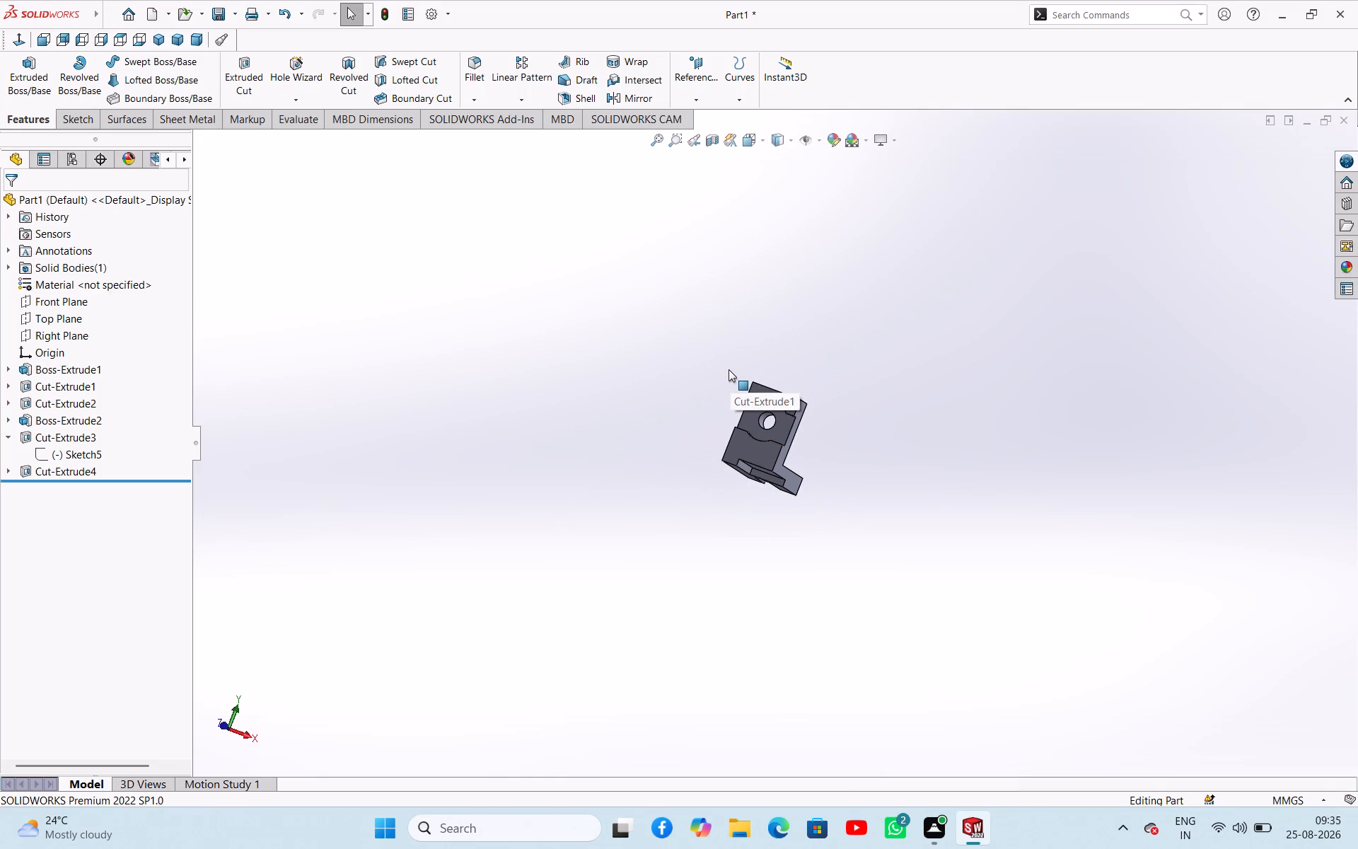
{"action": "middle_click_drag", "start_coordinate": [729, 368], "coordinate": [527, 418]}
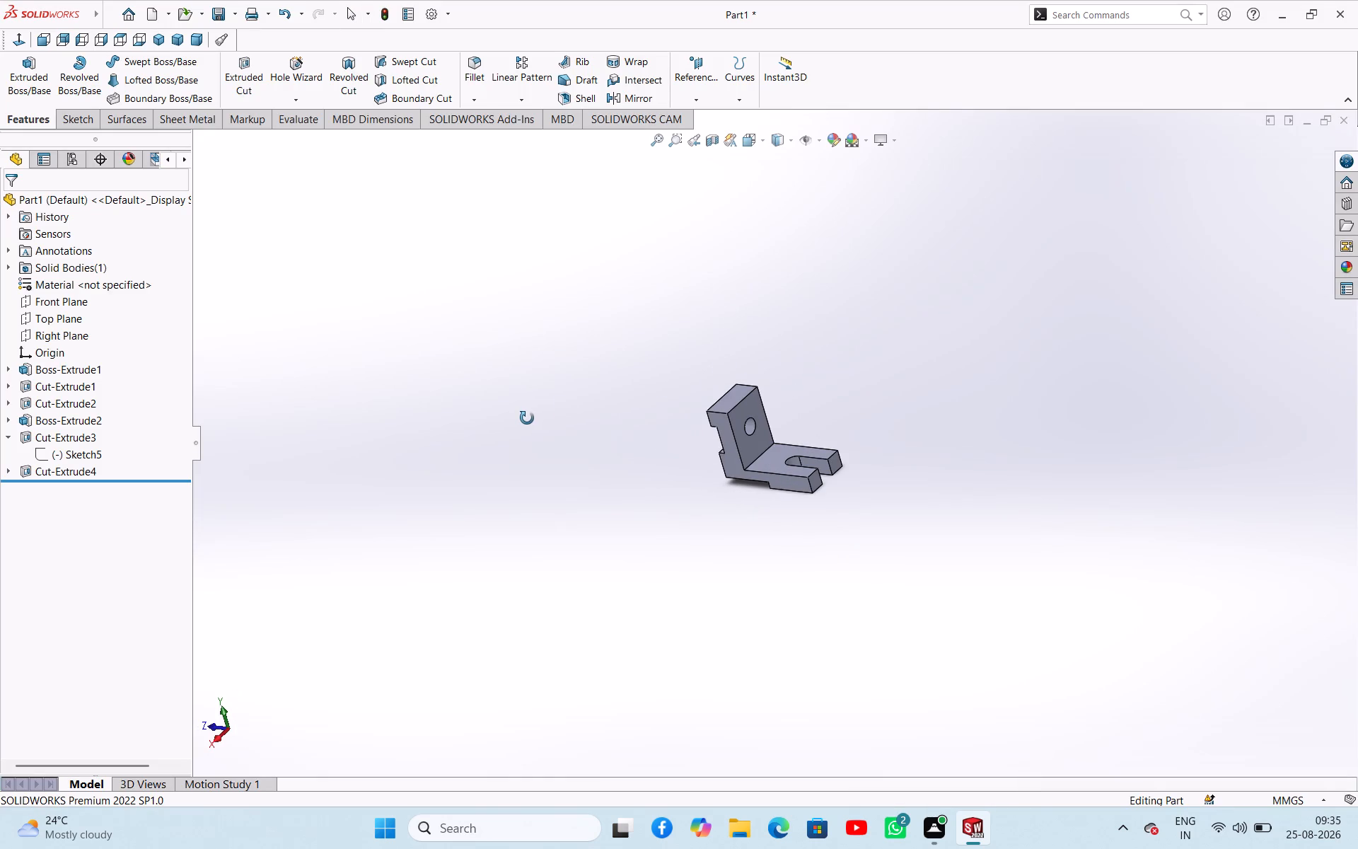
{"action": "middle_click_drag", "start_coordinate": [527, 418], "coordinate": [646, 509]}
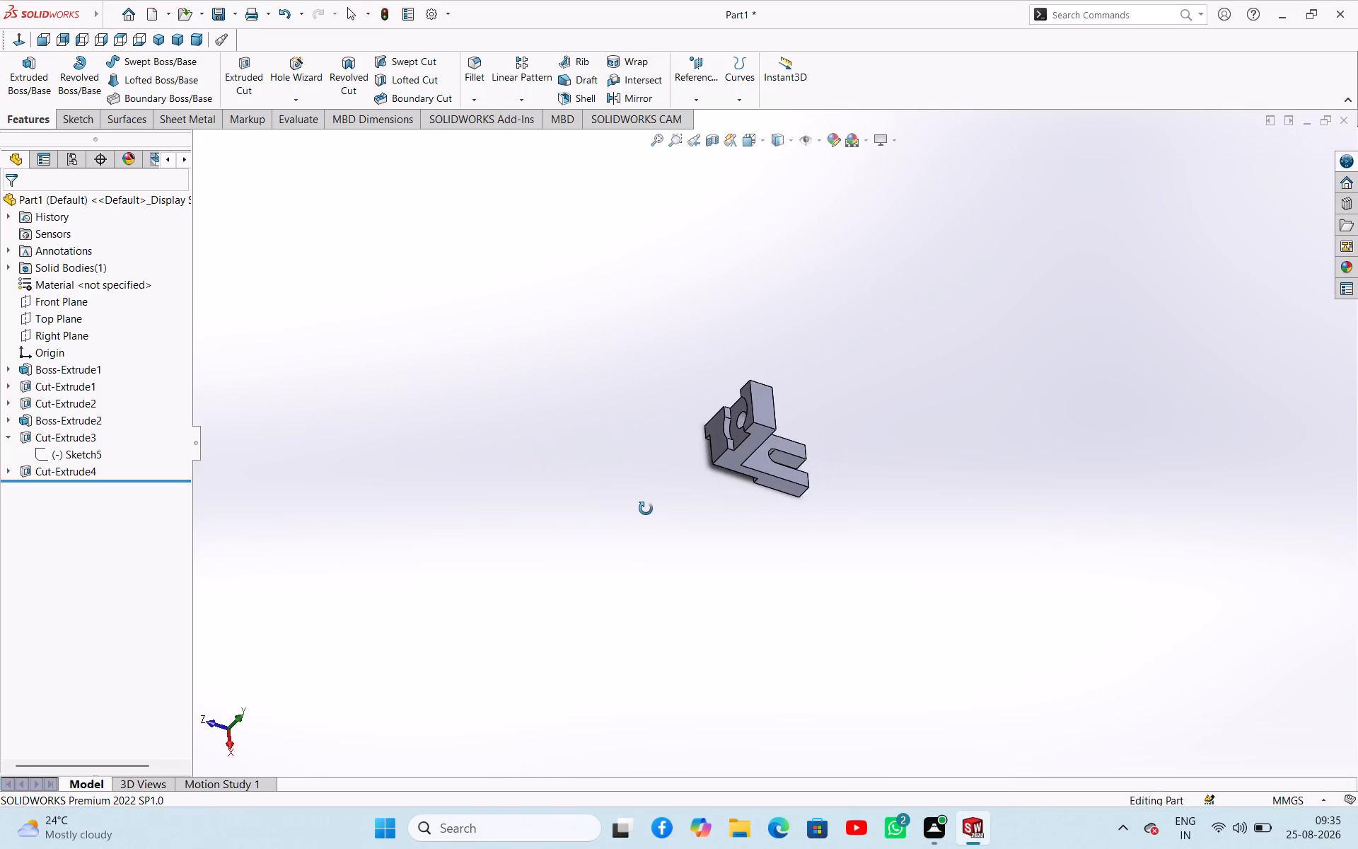
{"action": "middle_click_drag", "start_coordinate": [646, 509], "coordinate": [649, 507]}
{"action": "scroll", "coordinate": [649, 507], "scroll_direction": "up", "scroll_amount": 1}
{"action": "scroll", "coordinate": [649, 507], "scroll_direction": "down", "scroll_amount": 1}
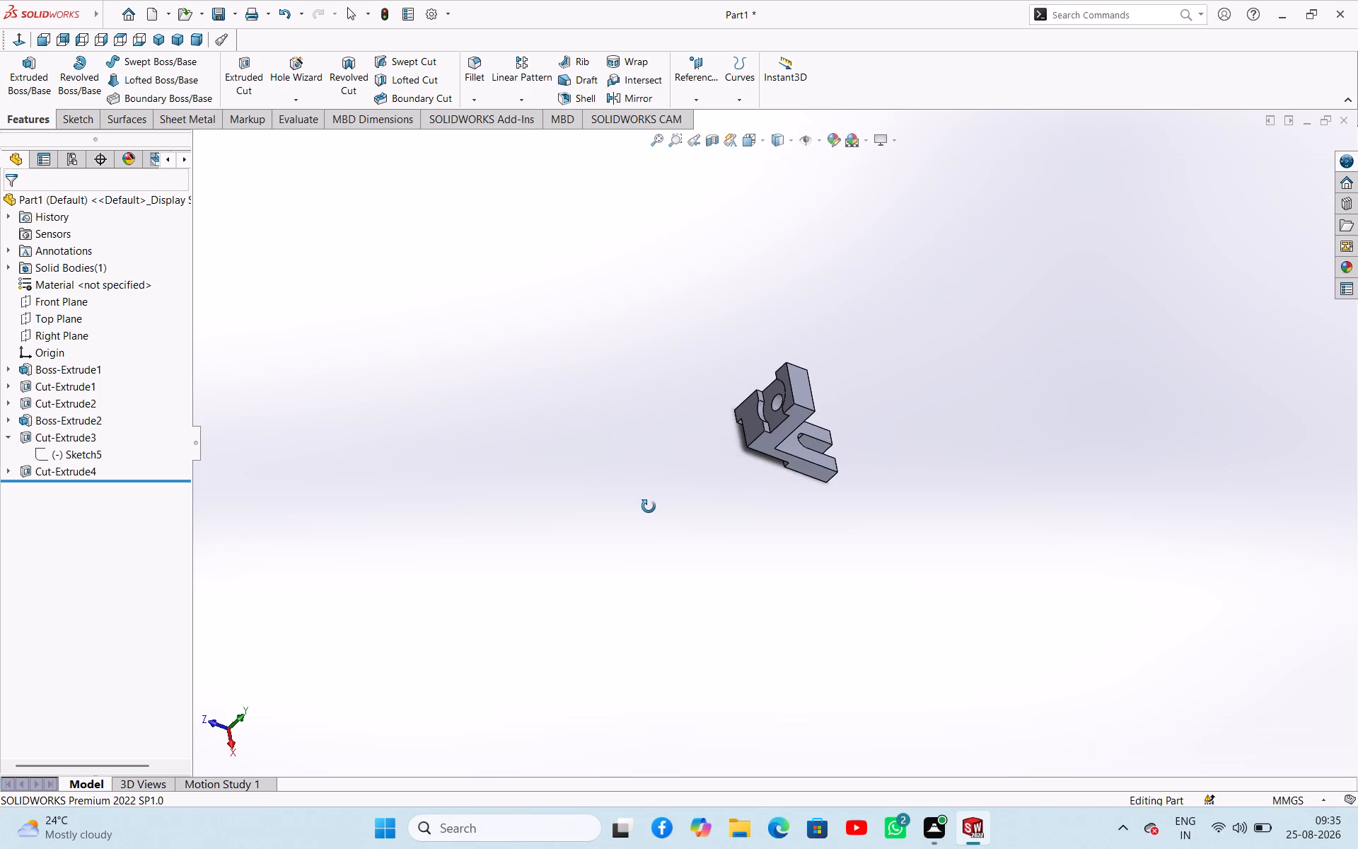
{"action": "scroll", "coordinate": [649, 507], "scroll_direction": "down", "scroll_amount": 1}
{"action": "middle_click_drag", "start_coordinate": [649, 507], "coordinate": [651, 494]}
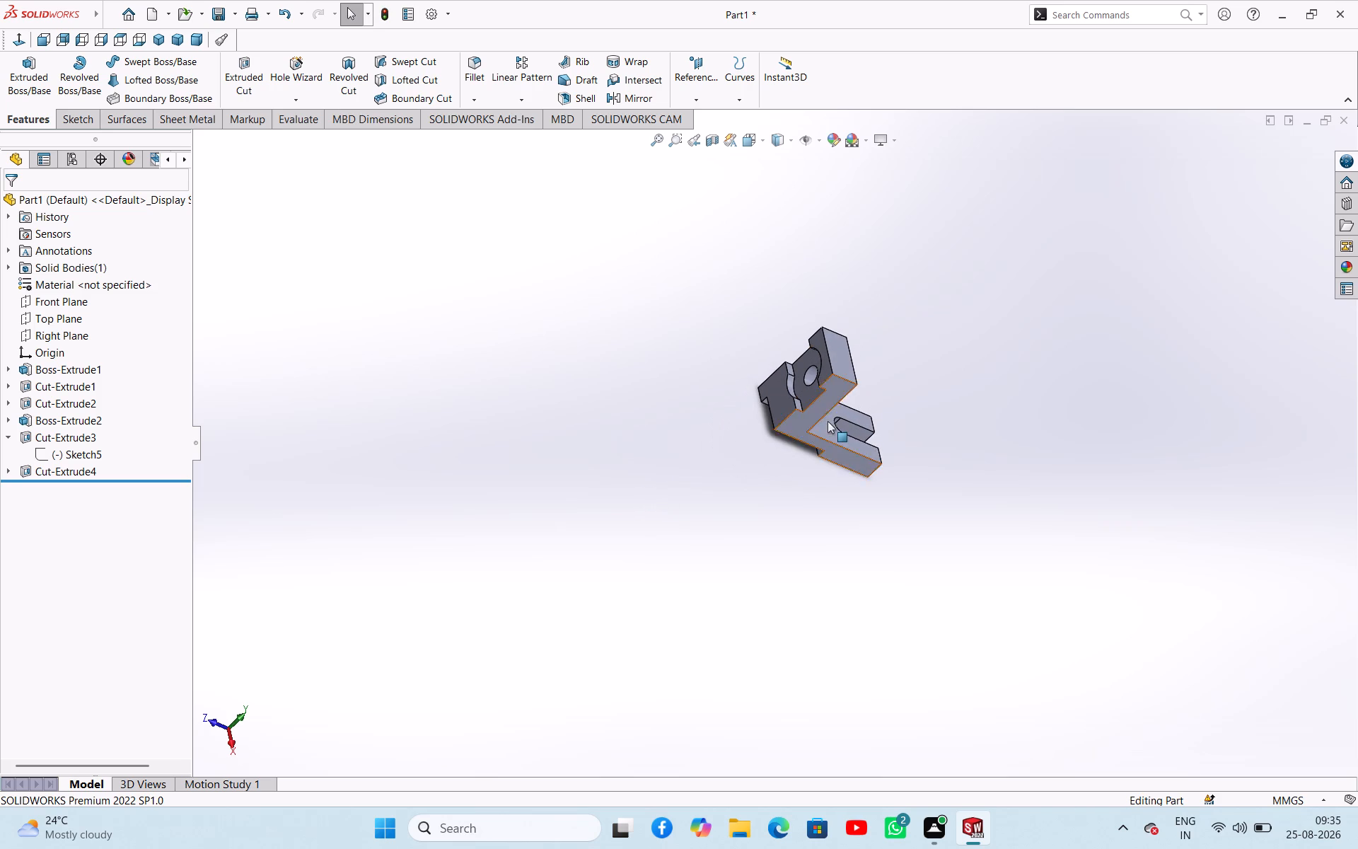
{"action": "scroll", "coordinate": [864, 367], "scroll_direction": "down", "scroll_amount": 6}
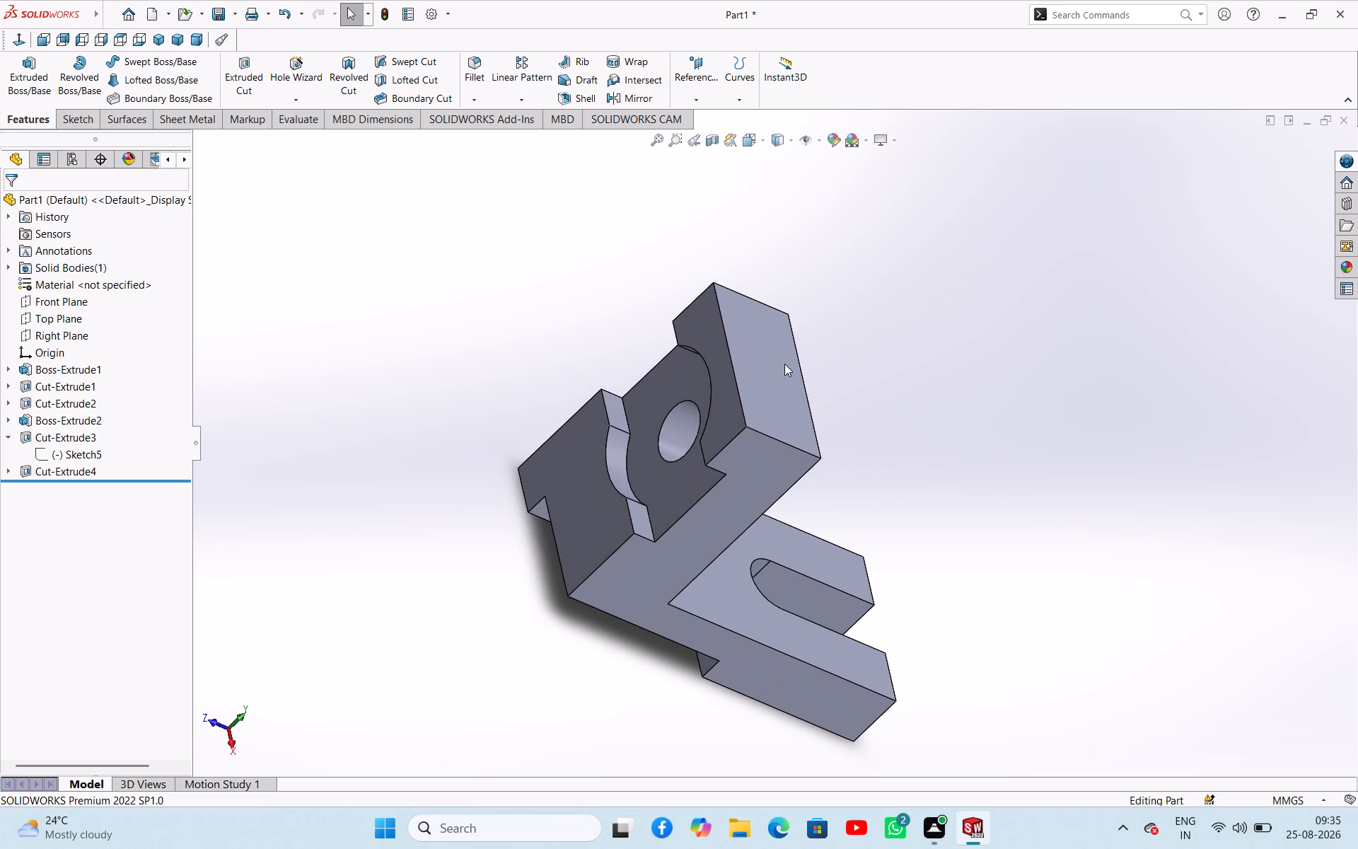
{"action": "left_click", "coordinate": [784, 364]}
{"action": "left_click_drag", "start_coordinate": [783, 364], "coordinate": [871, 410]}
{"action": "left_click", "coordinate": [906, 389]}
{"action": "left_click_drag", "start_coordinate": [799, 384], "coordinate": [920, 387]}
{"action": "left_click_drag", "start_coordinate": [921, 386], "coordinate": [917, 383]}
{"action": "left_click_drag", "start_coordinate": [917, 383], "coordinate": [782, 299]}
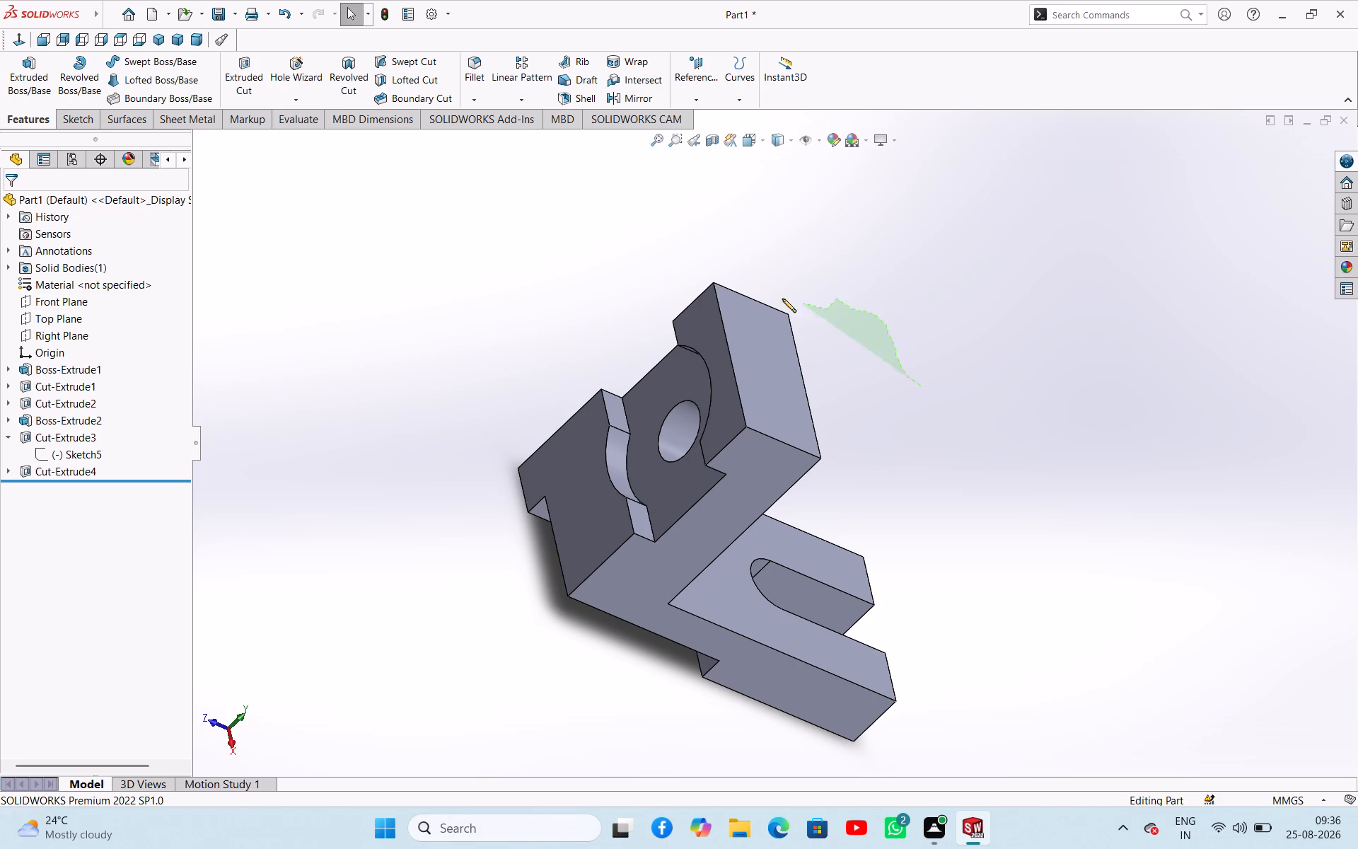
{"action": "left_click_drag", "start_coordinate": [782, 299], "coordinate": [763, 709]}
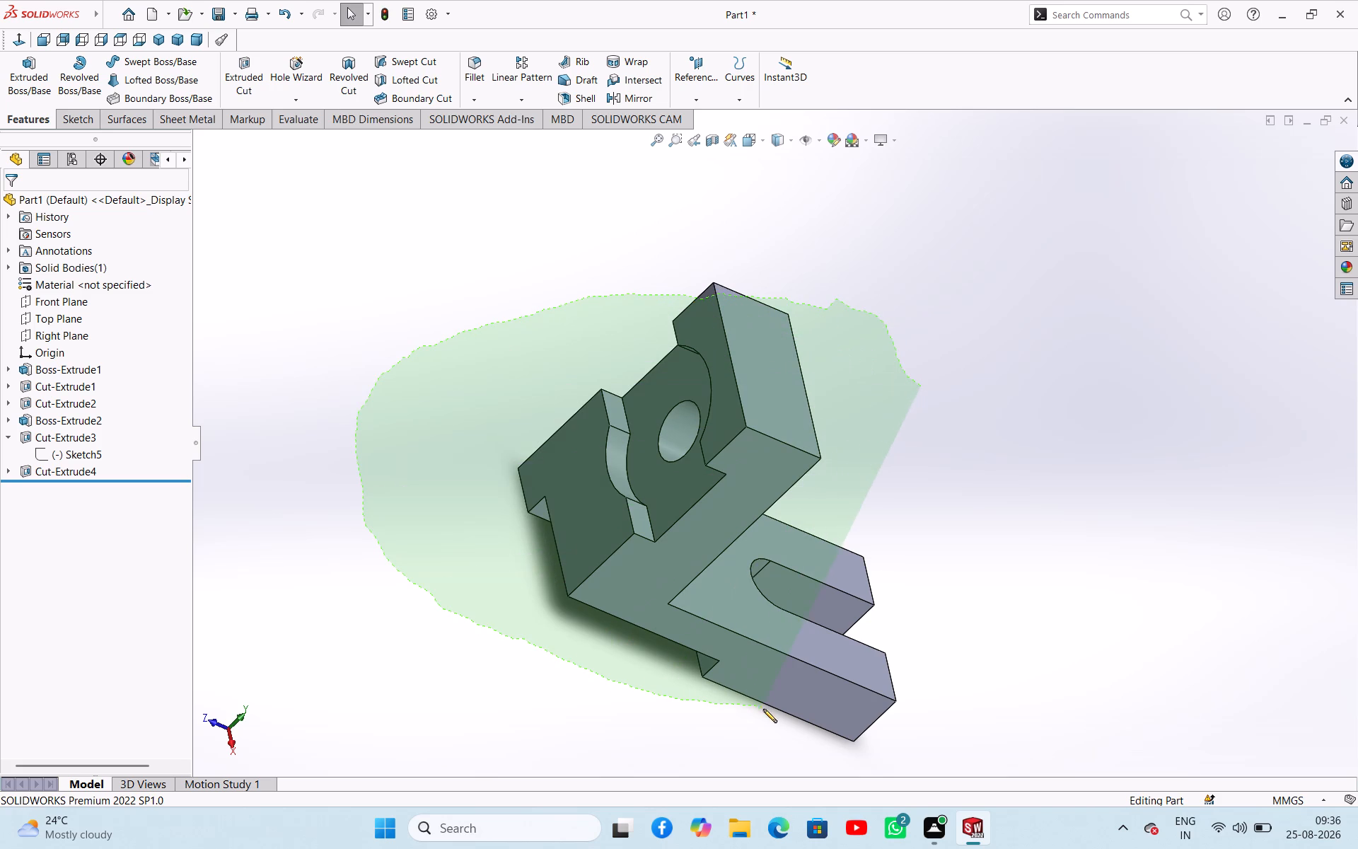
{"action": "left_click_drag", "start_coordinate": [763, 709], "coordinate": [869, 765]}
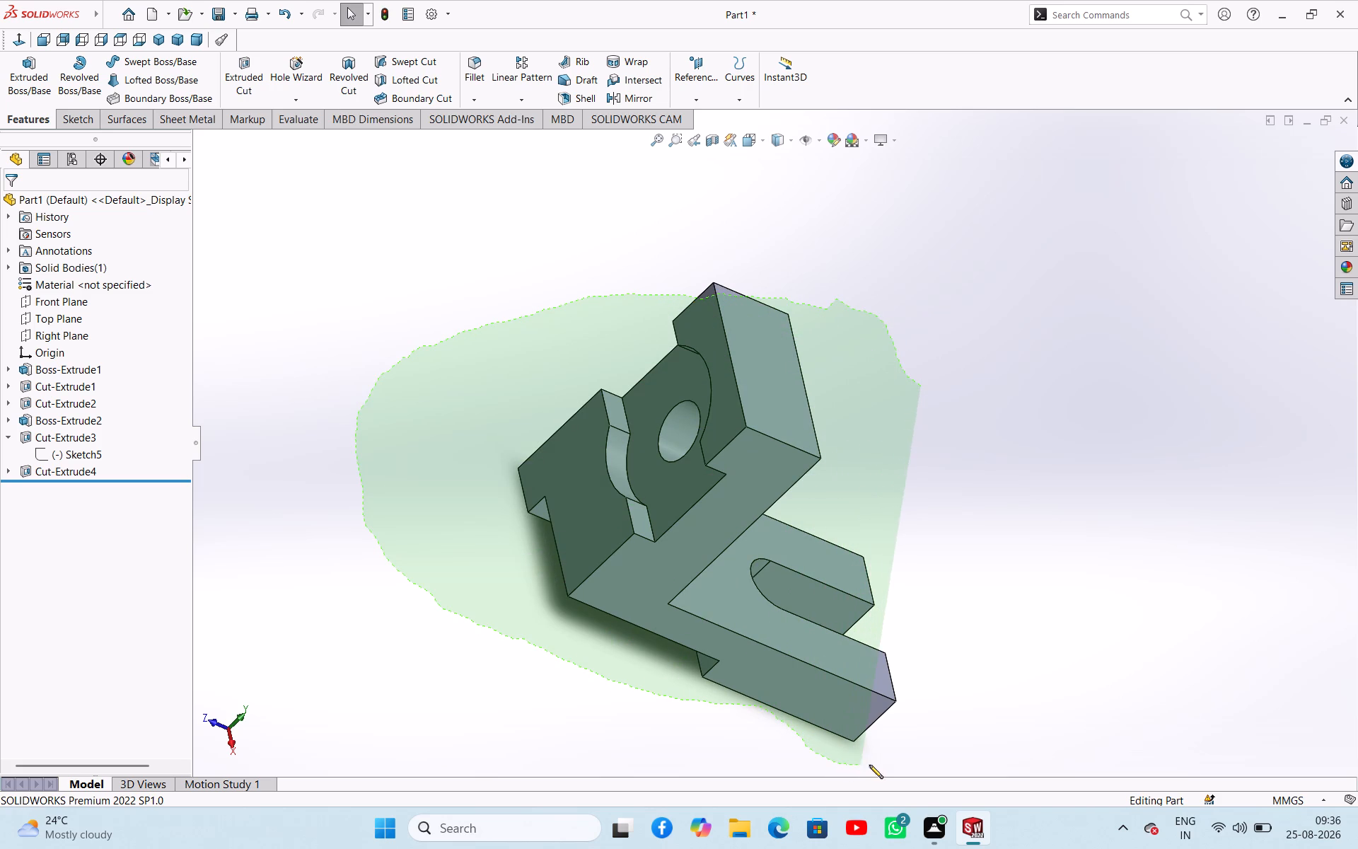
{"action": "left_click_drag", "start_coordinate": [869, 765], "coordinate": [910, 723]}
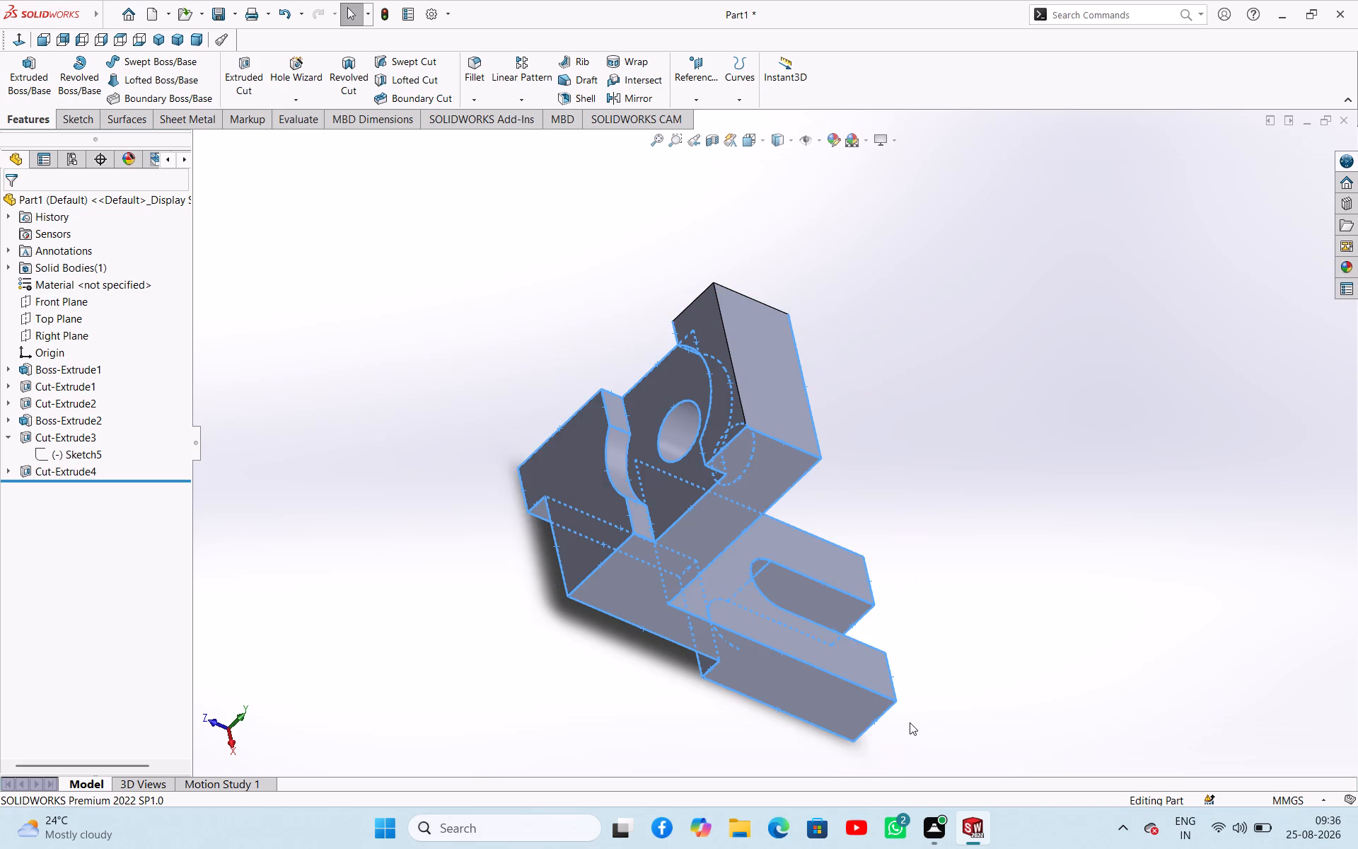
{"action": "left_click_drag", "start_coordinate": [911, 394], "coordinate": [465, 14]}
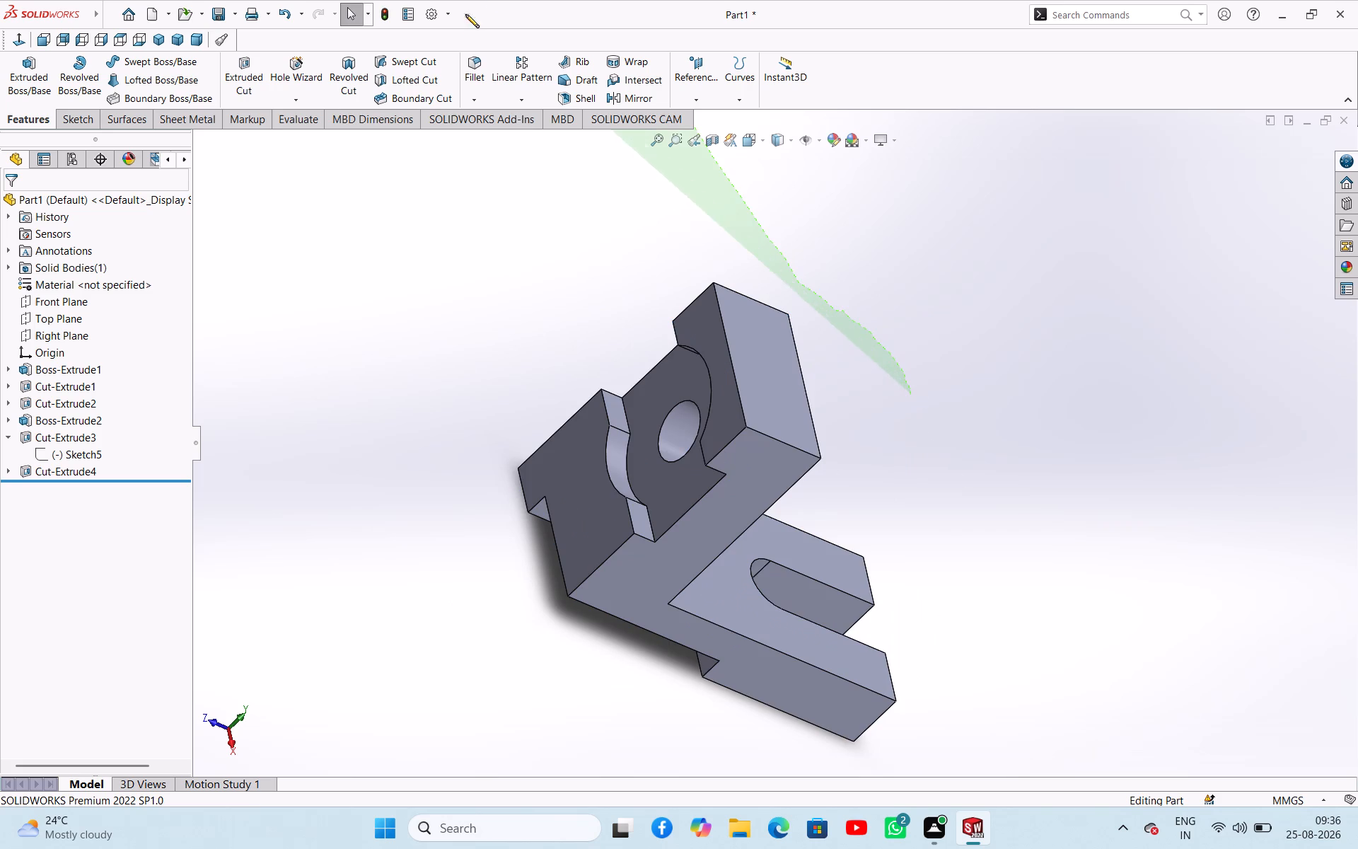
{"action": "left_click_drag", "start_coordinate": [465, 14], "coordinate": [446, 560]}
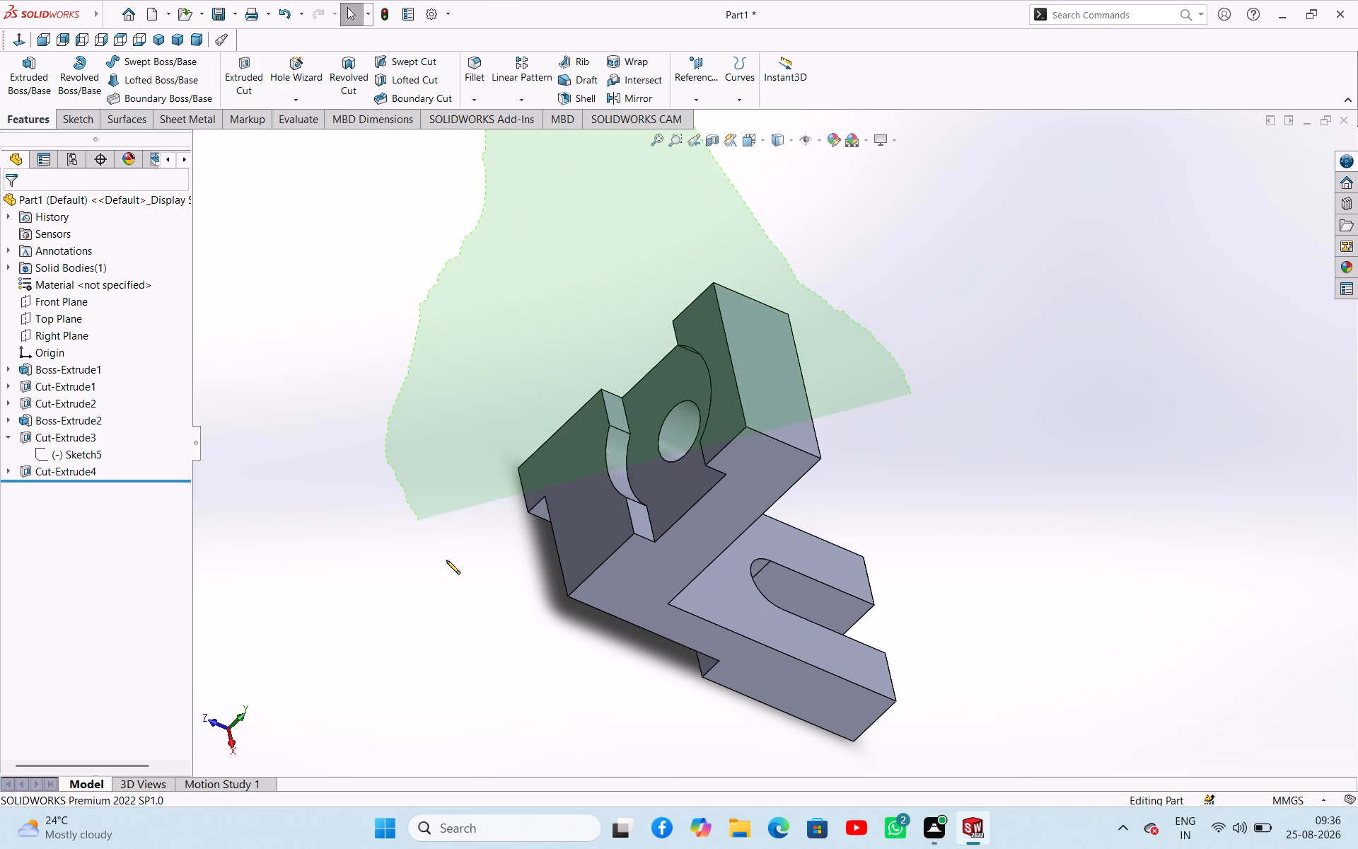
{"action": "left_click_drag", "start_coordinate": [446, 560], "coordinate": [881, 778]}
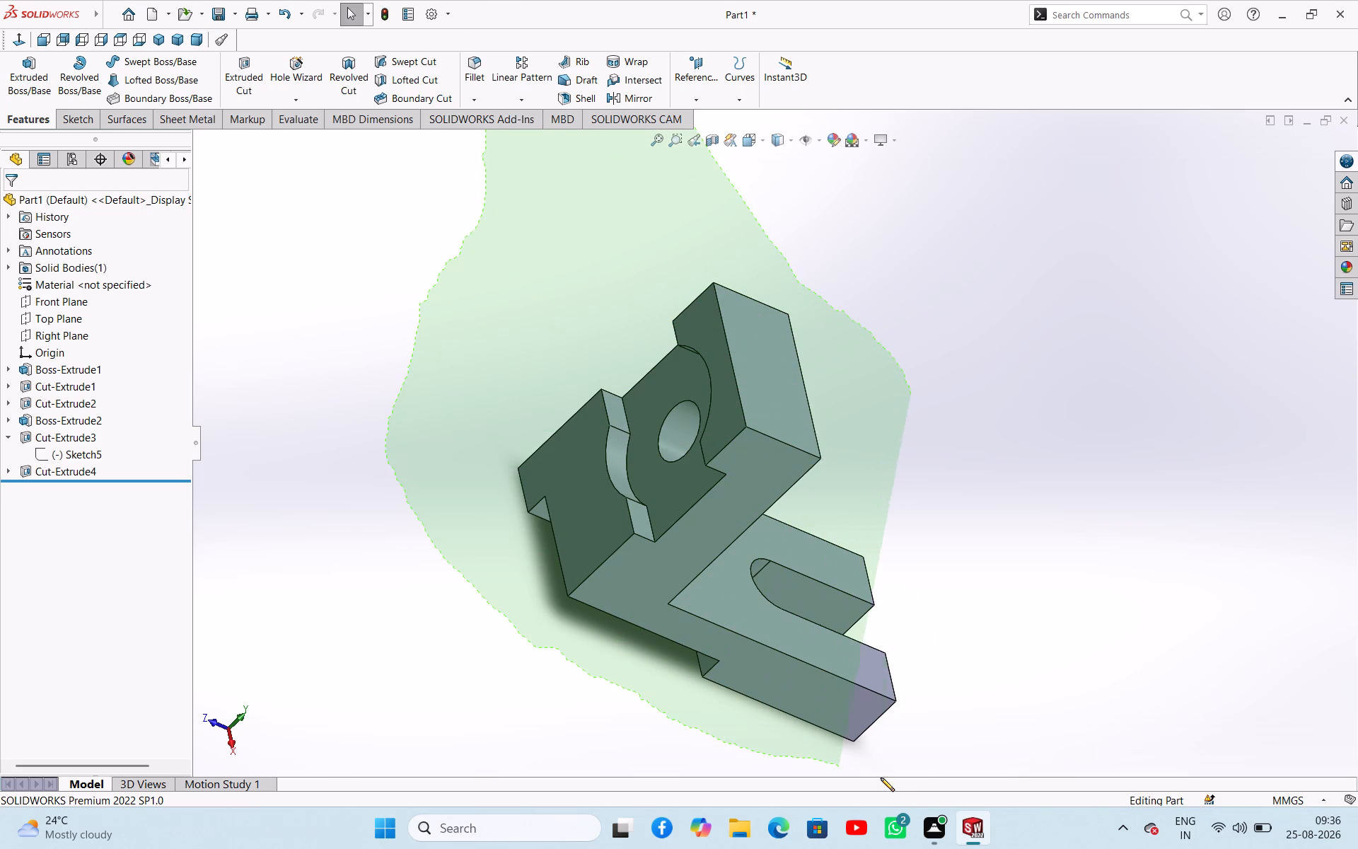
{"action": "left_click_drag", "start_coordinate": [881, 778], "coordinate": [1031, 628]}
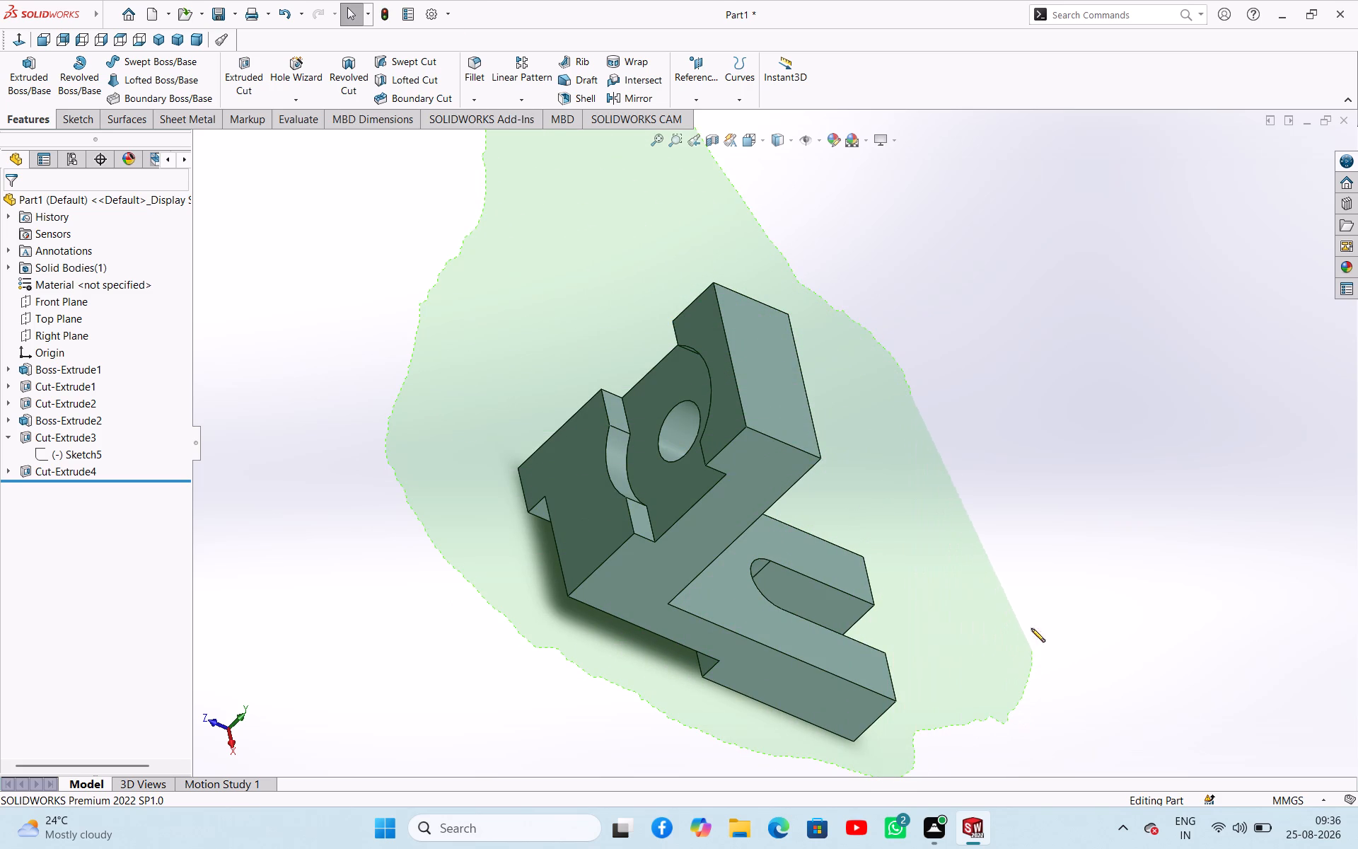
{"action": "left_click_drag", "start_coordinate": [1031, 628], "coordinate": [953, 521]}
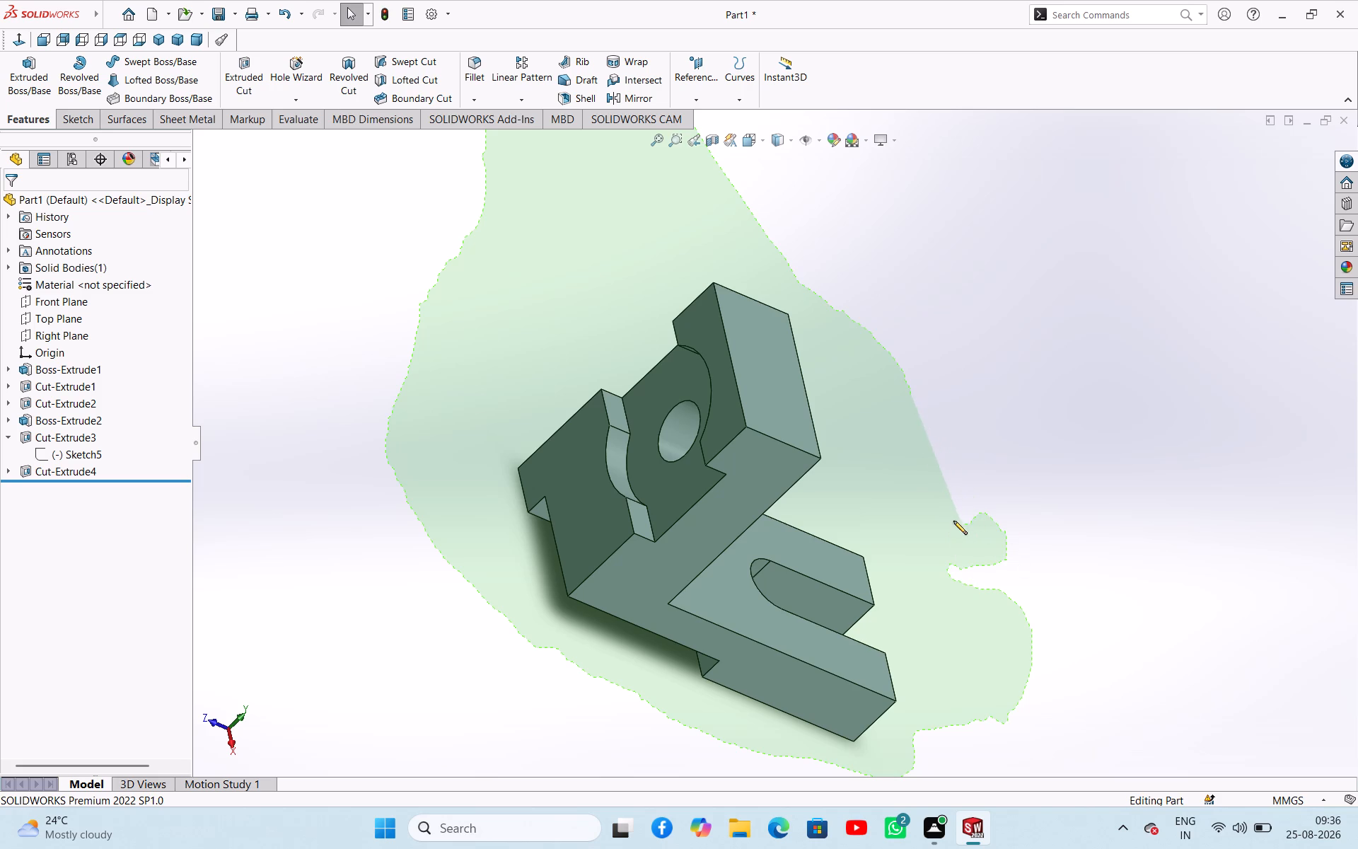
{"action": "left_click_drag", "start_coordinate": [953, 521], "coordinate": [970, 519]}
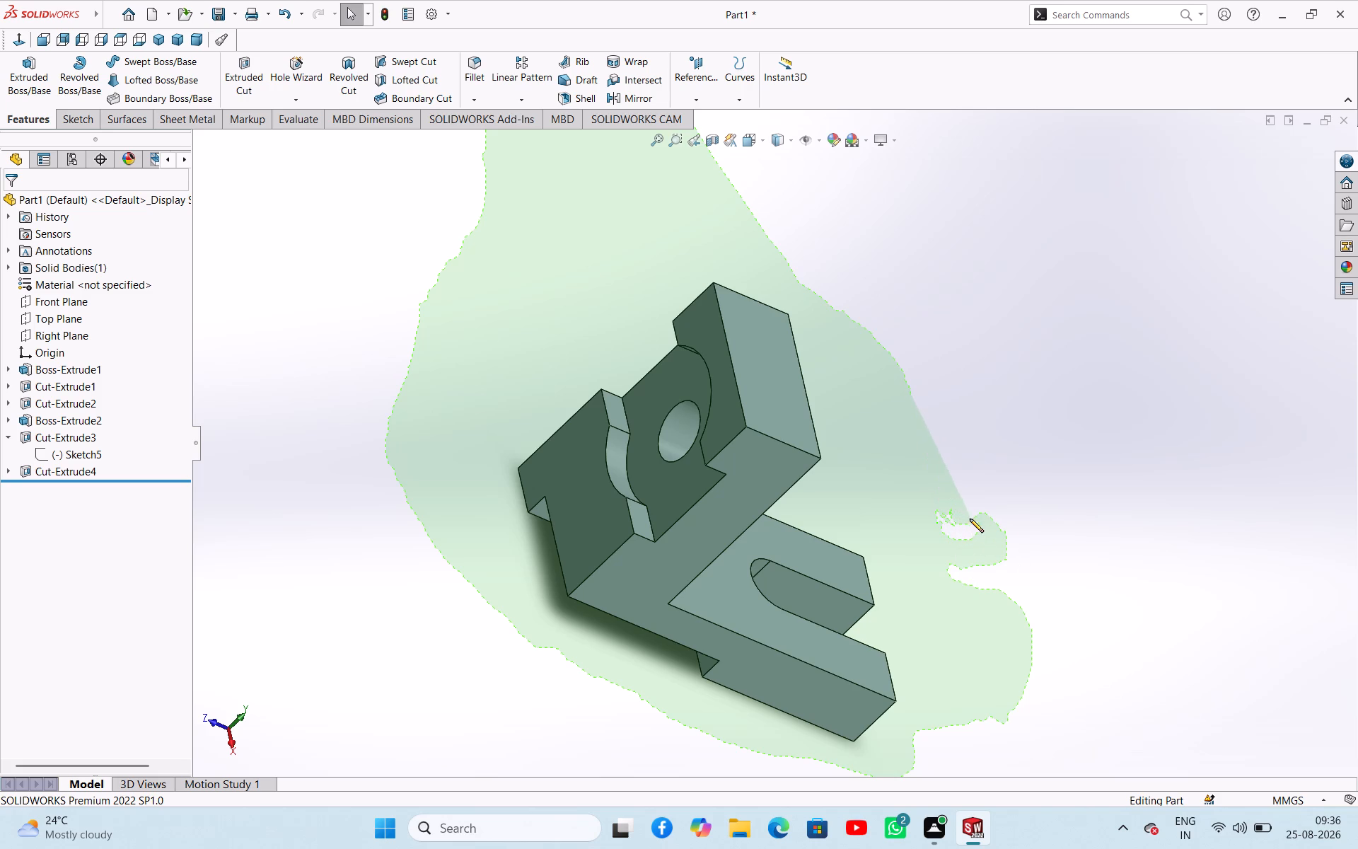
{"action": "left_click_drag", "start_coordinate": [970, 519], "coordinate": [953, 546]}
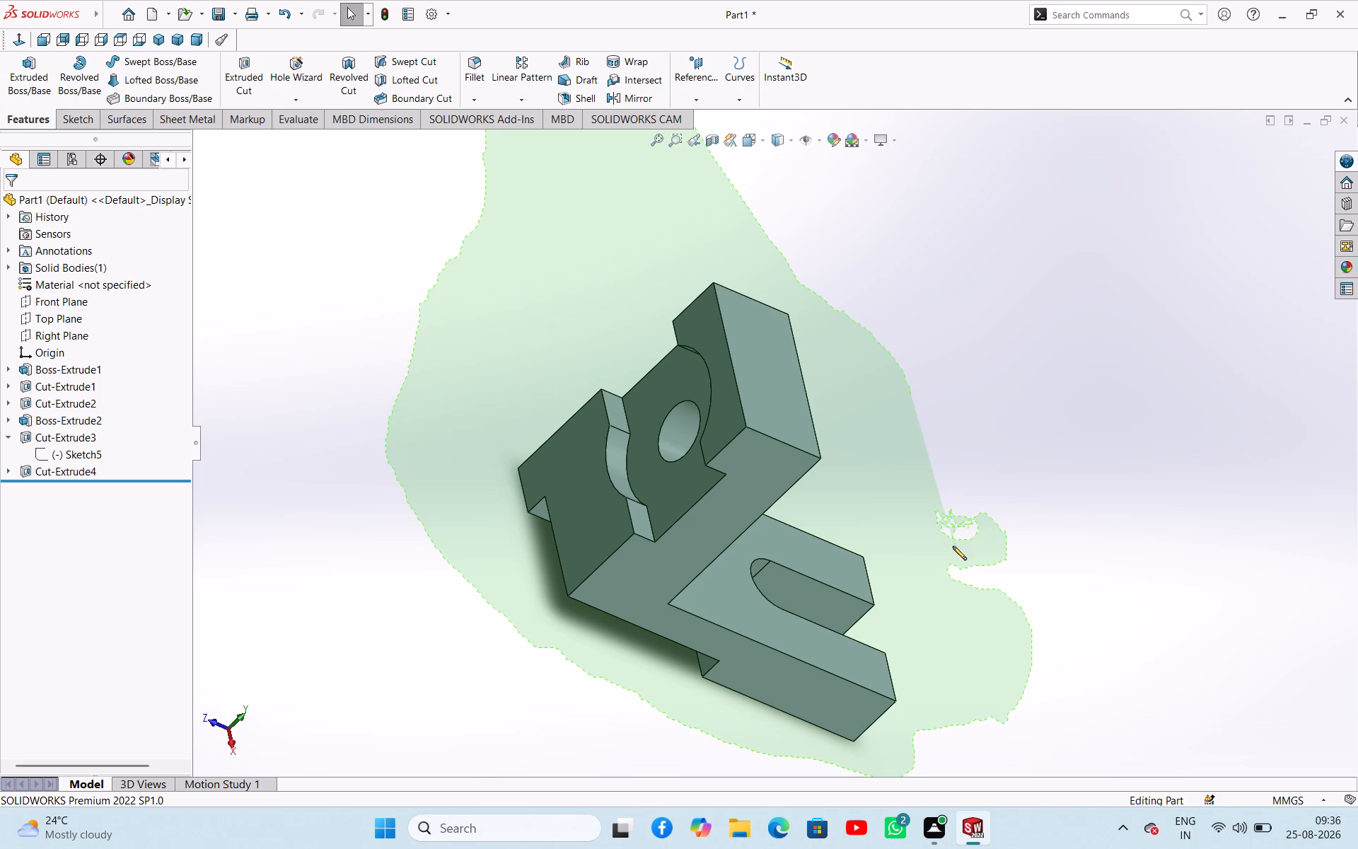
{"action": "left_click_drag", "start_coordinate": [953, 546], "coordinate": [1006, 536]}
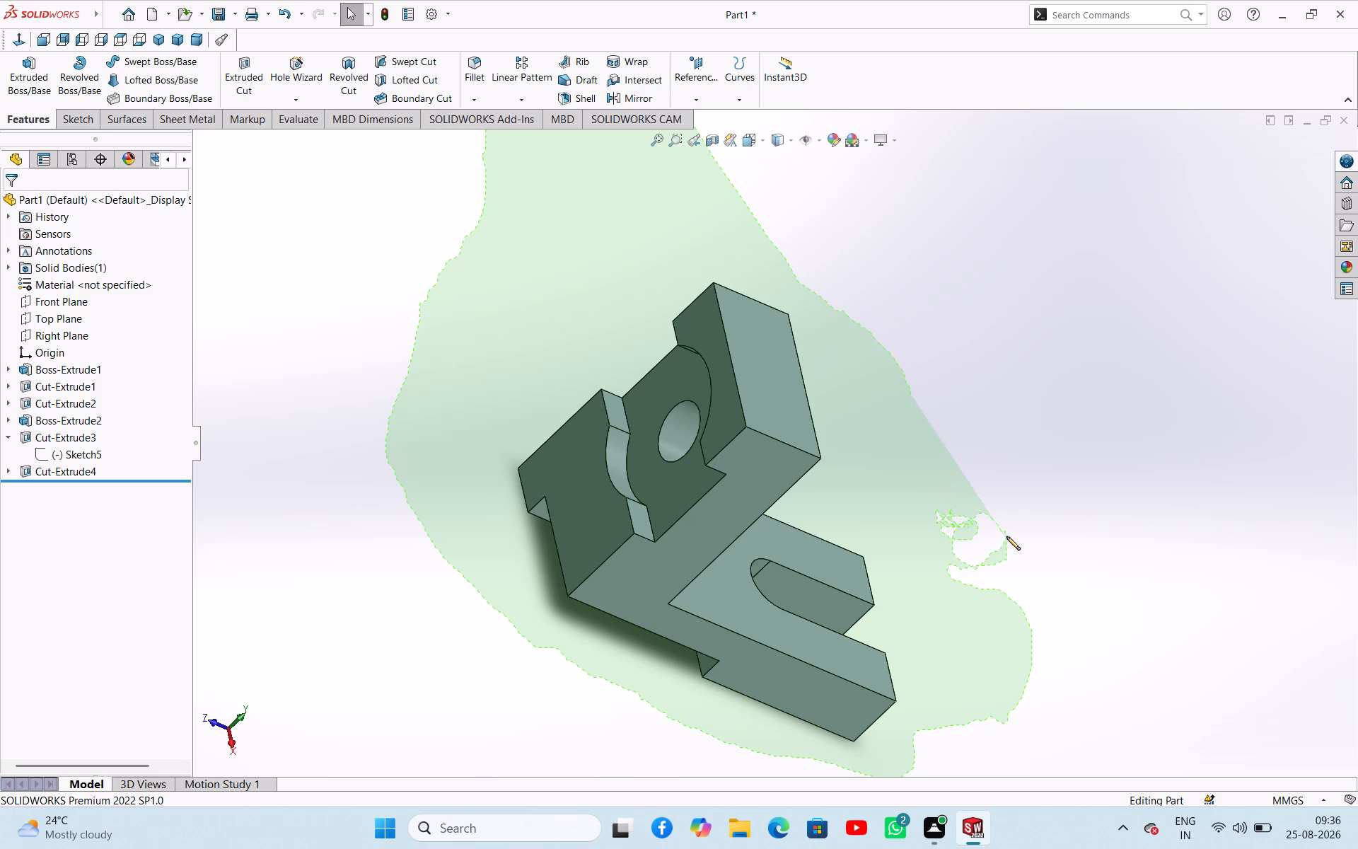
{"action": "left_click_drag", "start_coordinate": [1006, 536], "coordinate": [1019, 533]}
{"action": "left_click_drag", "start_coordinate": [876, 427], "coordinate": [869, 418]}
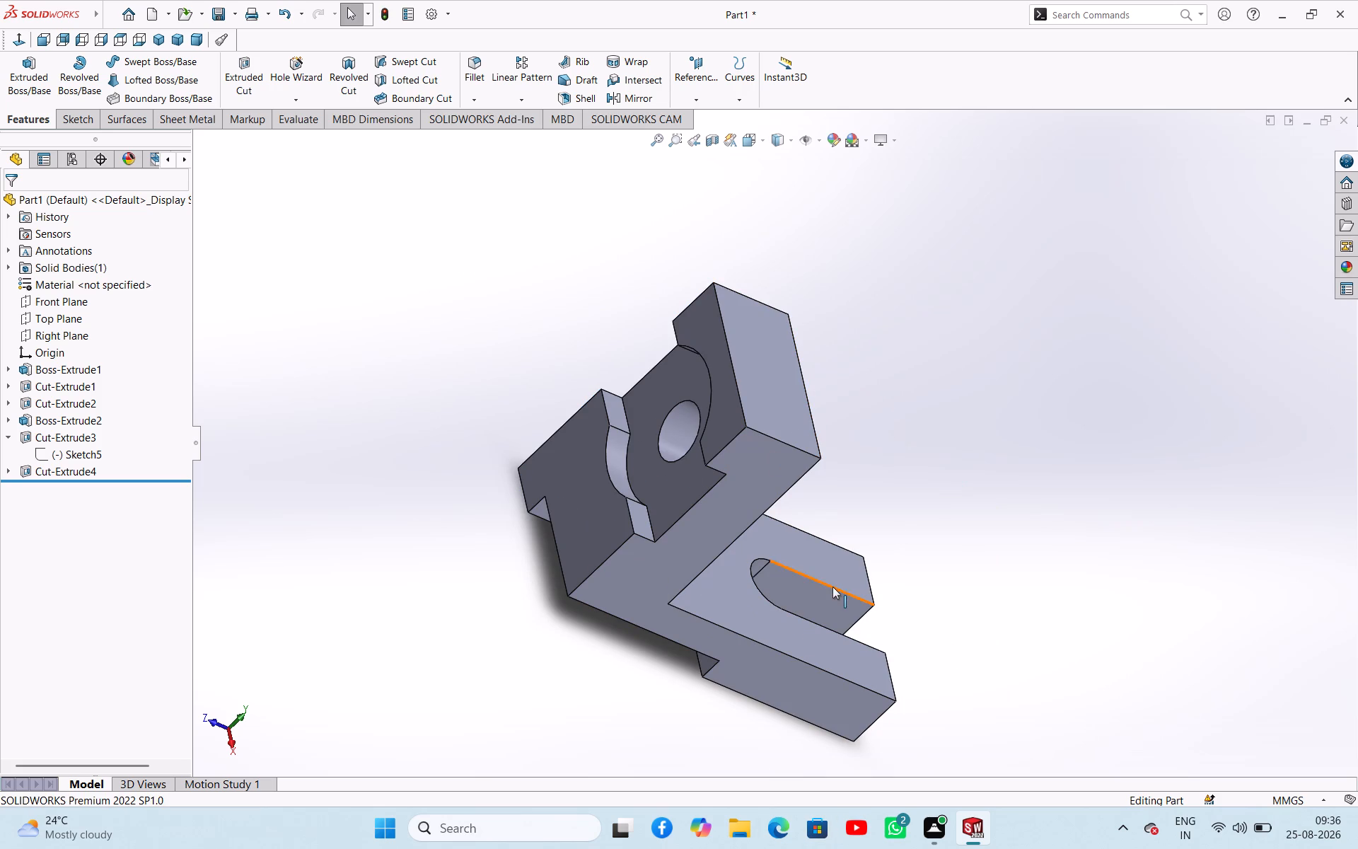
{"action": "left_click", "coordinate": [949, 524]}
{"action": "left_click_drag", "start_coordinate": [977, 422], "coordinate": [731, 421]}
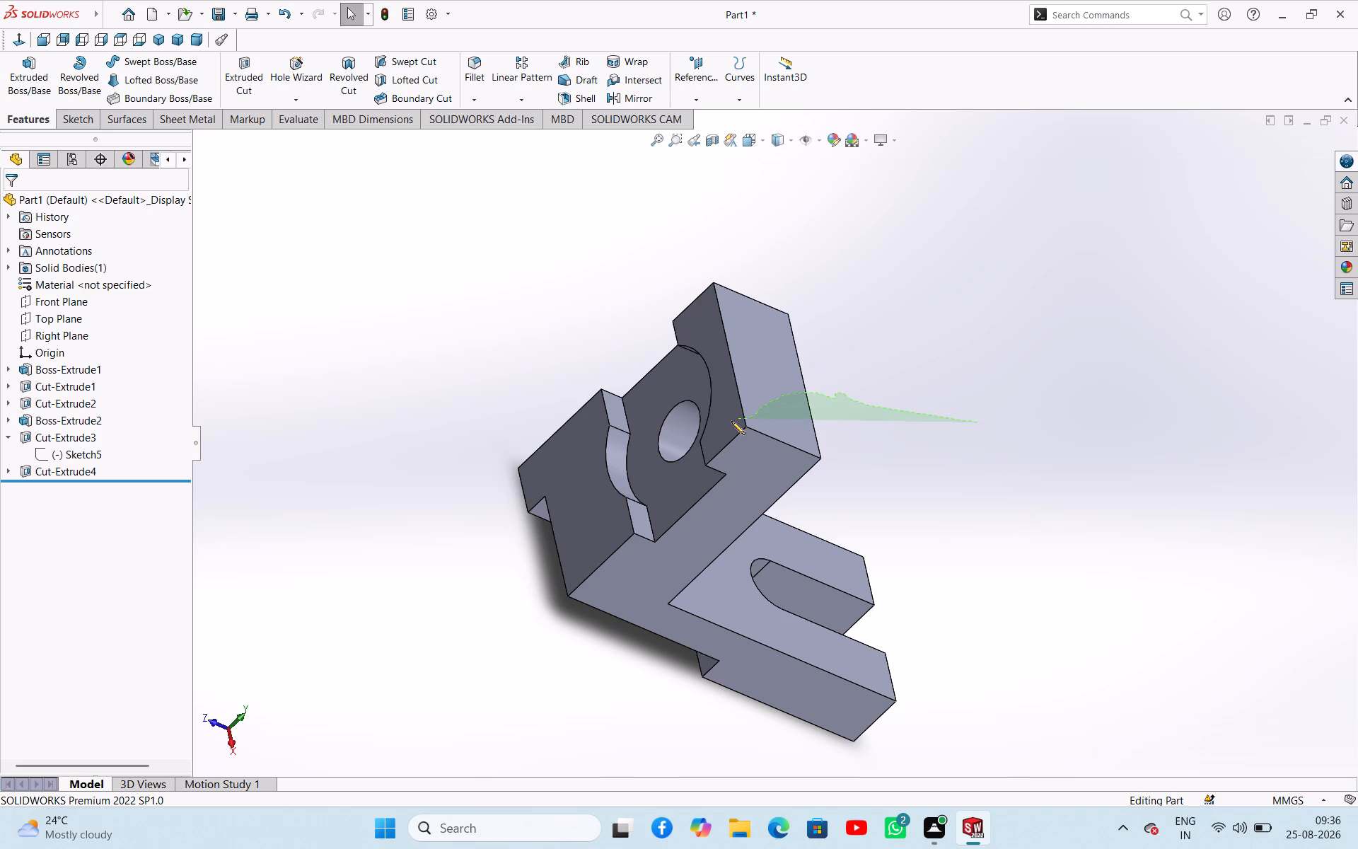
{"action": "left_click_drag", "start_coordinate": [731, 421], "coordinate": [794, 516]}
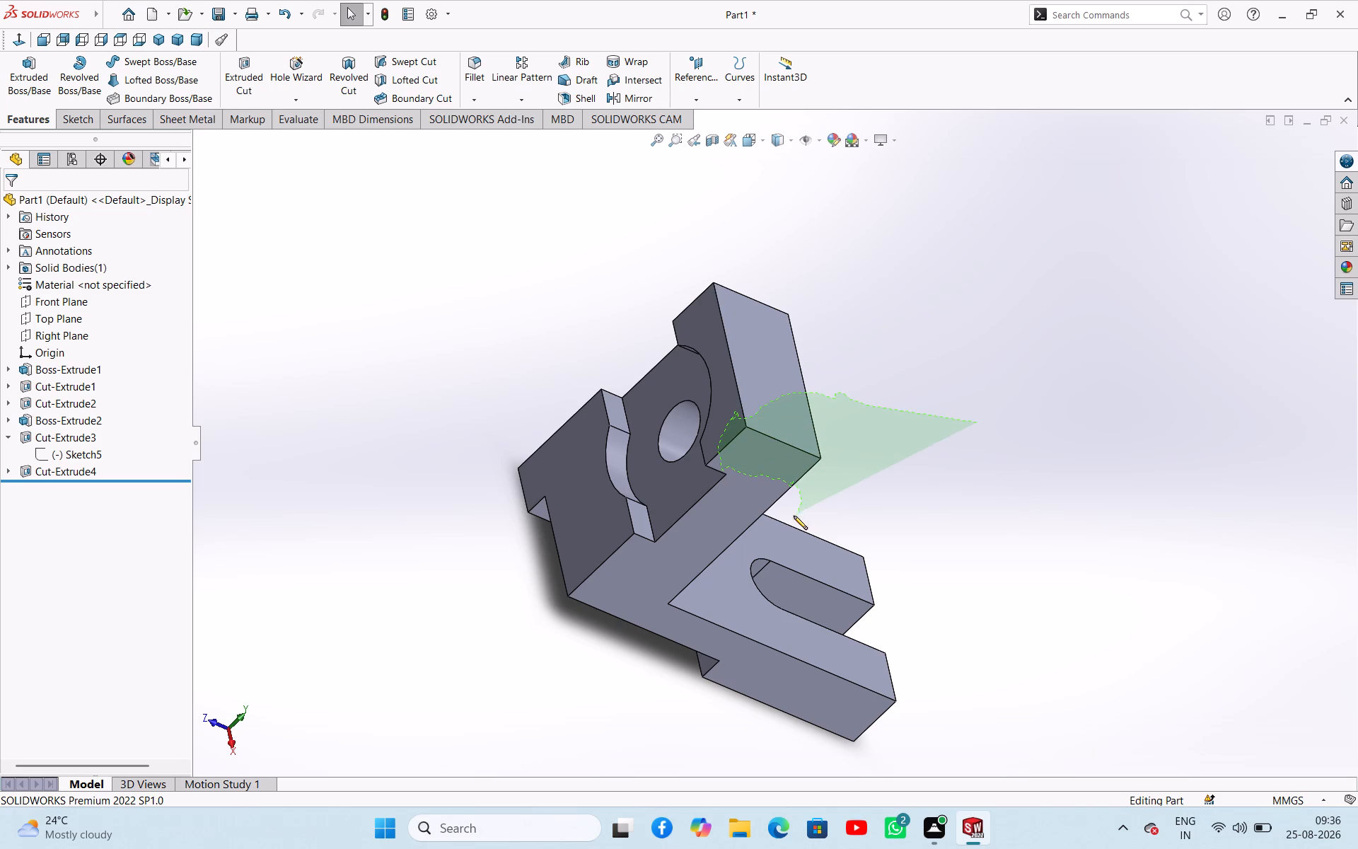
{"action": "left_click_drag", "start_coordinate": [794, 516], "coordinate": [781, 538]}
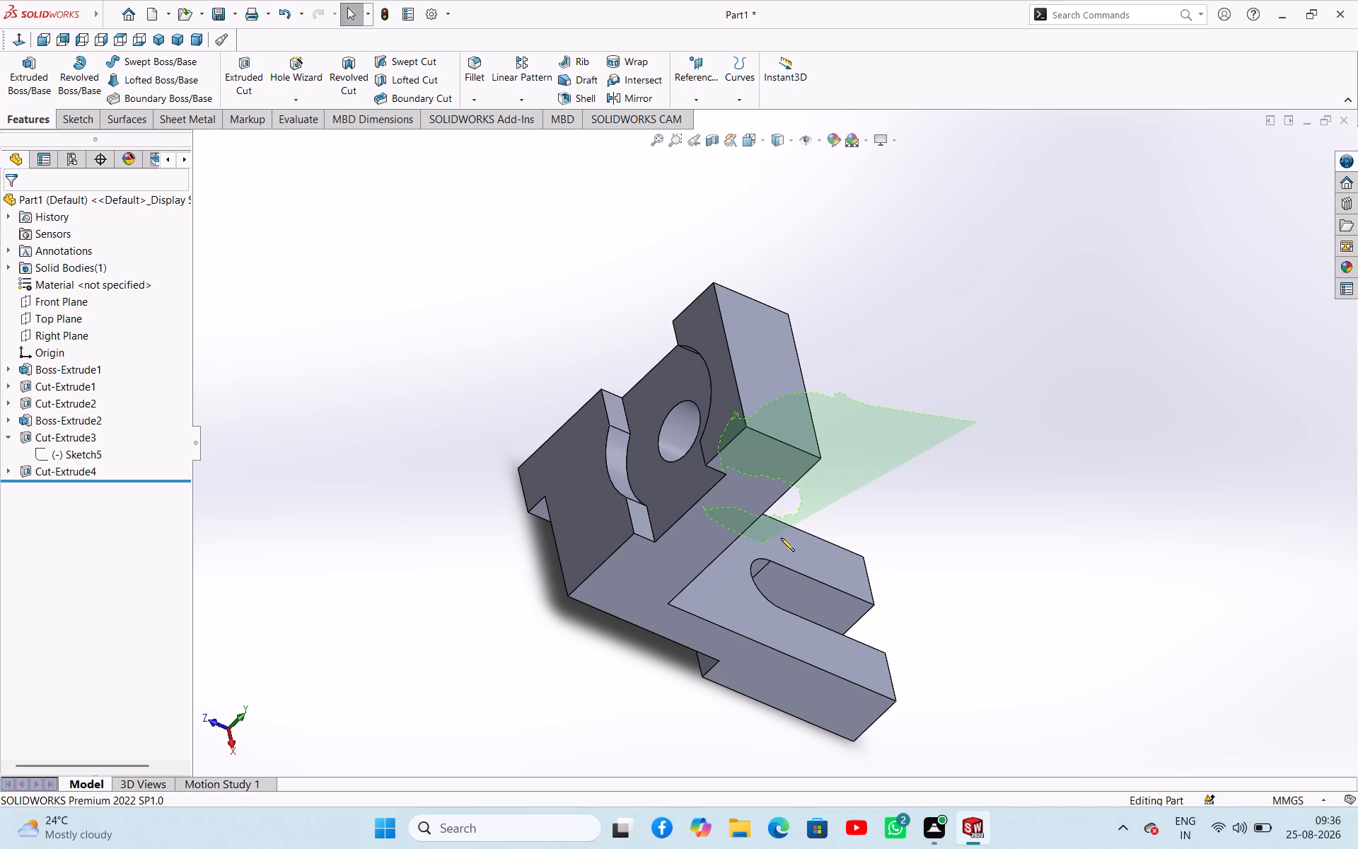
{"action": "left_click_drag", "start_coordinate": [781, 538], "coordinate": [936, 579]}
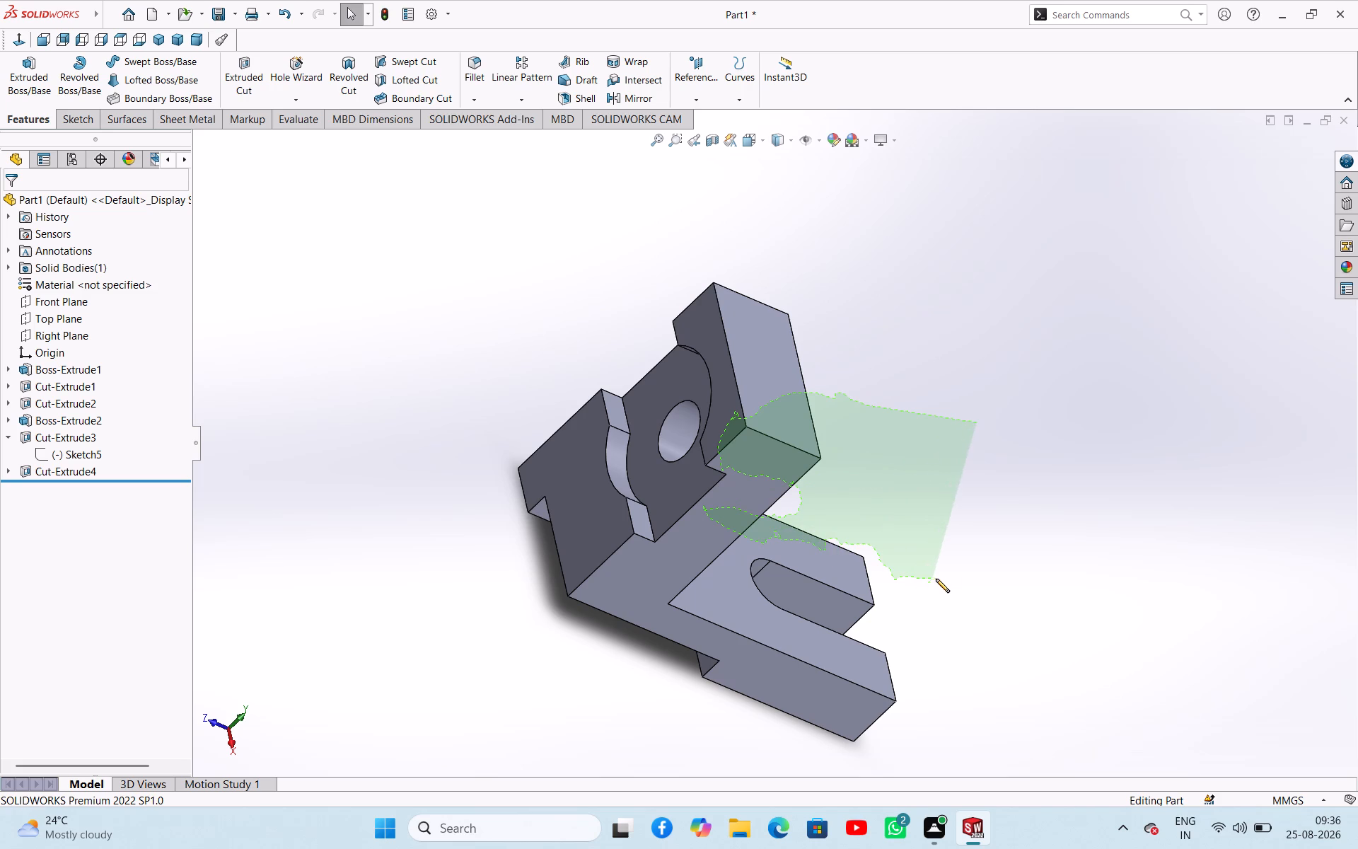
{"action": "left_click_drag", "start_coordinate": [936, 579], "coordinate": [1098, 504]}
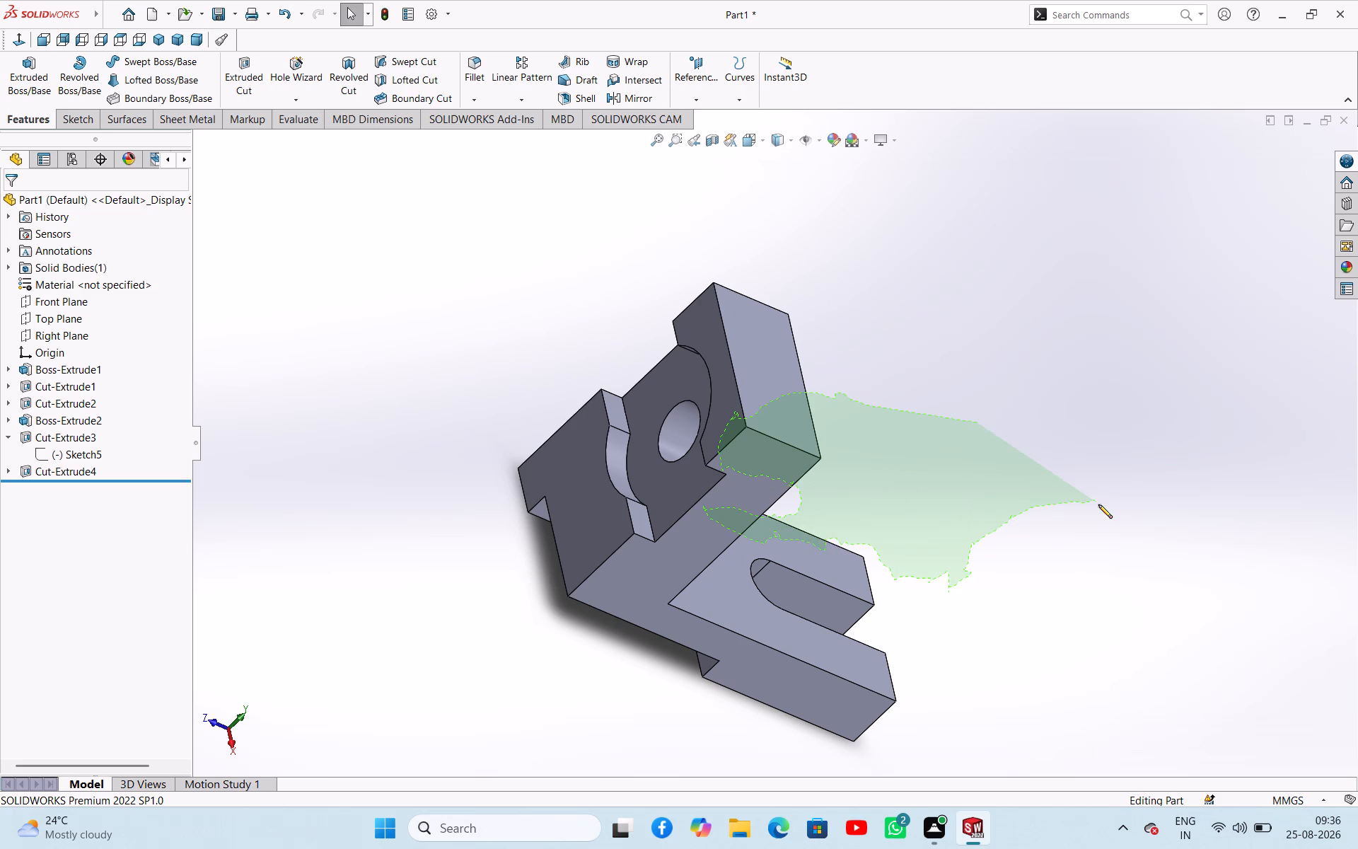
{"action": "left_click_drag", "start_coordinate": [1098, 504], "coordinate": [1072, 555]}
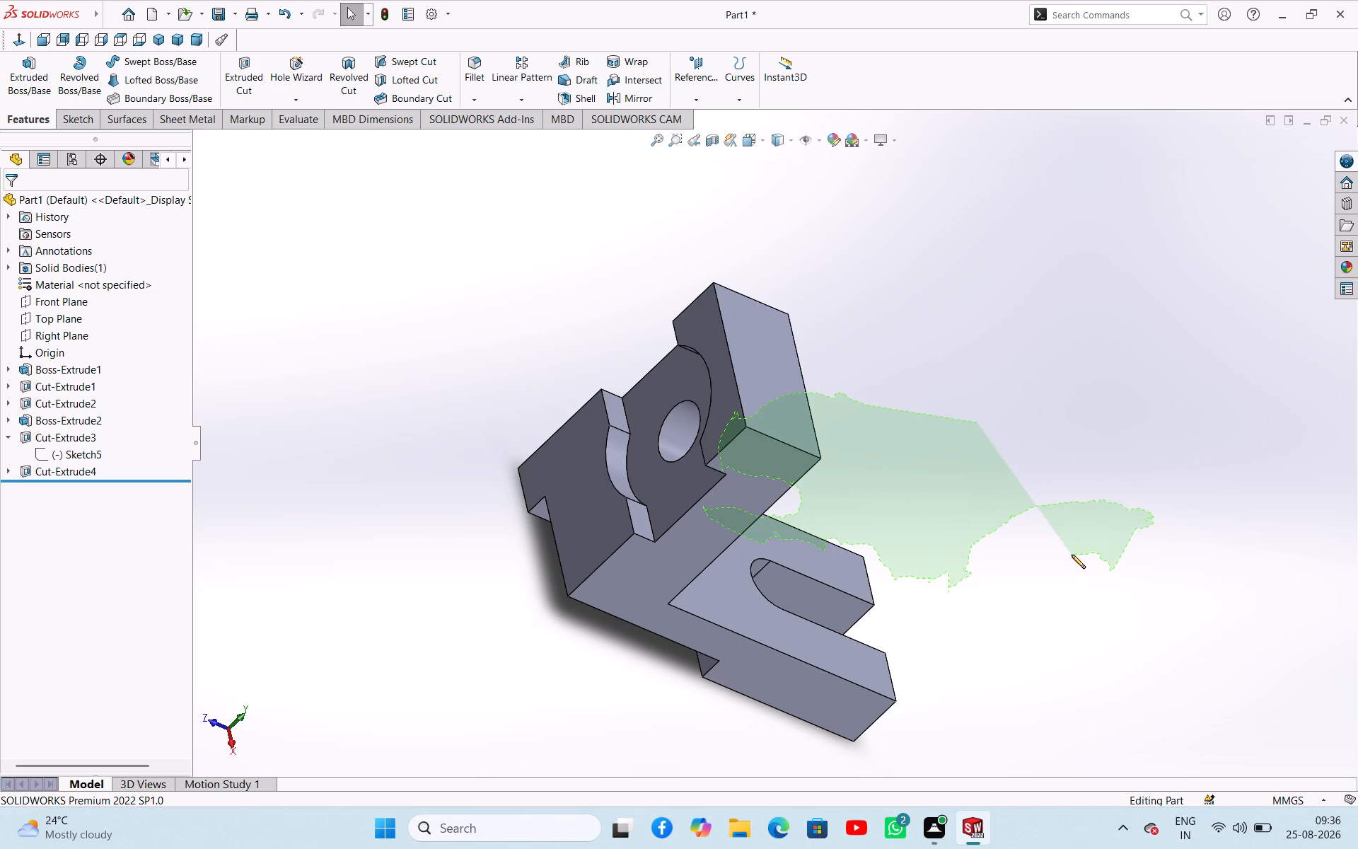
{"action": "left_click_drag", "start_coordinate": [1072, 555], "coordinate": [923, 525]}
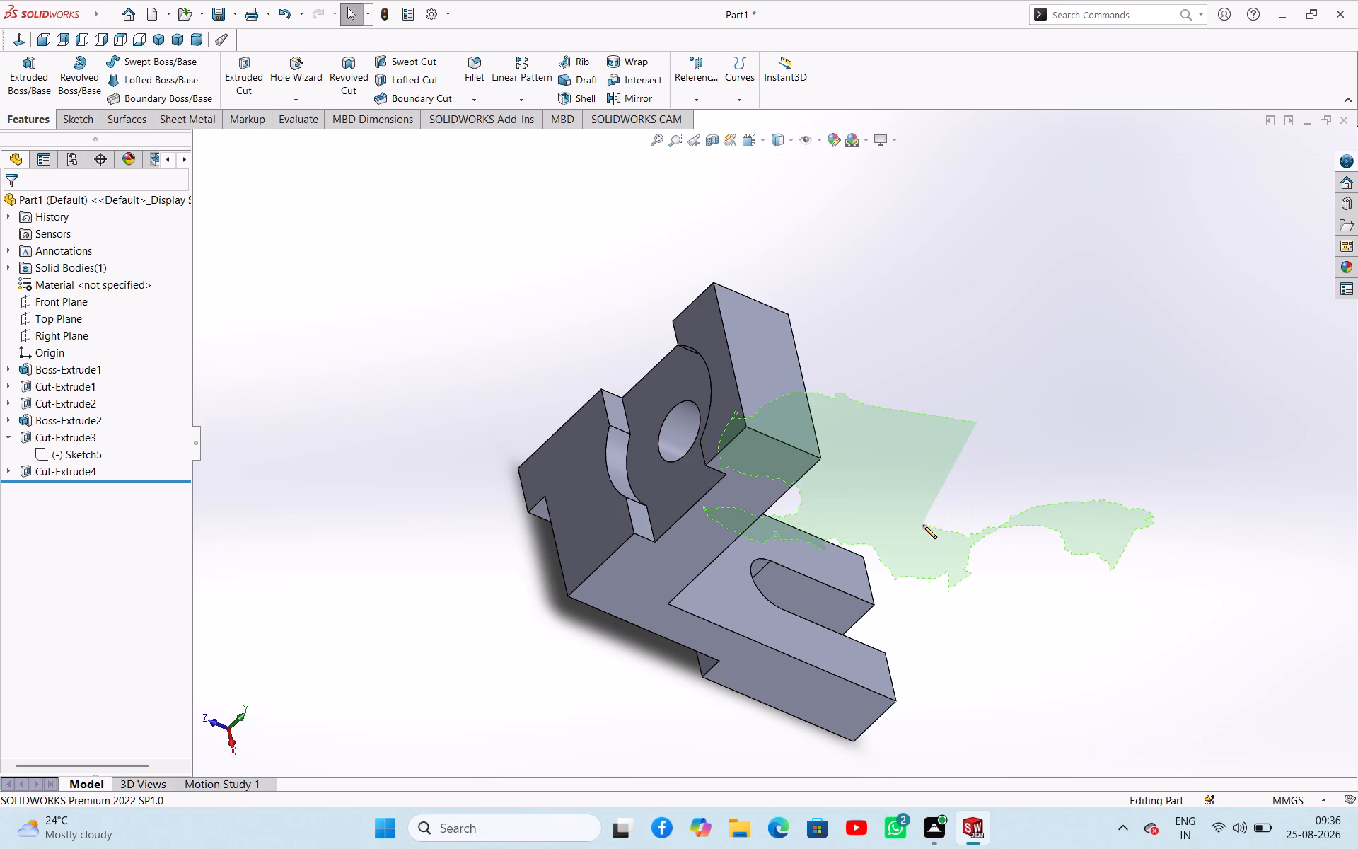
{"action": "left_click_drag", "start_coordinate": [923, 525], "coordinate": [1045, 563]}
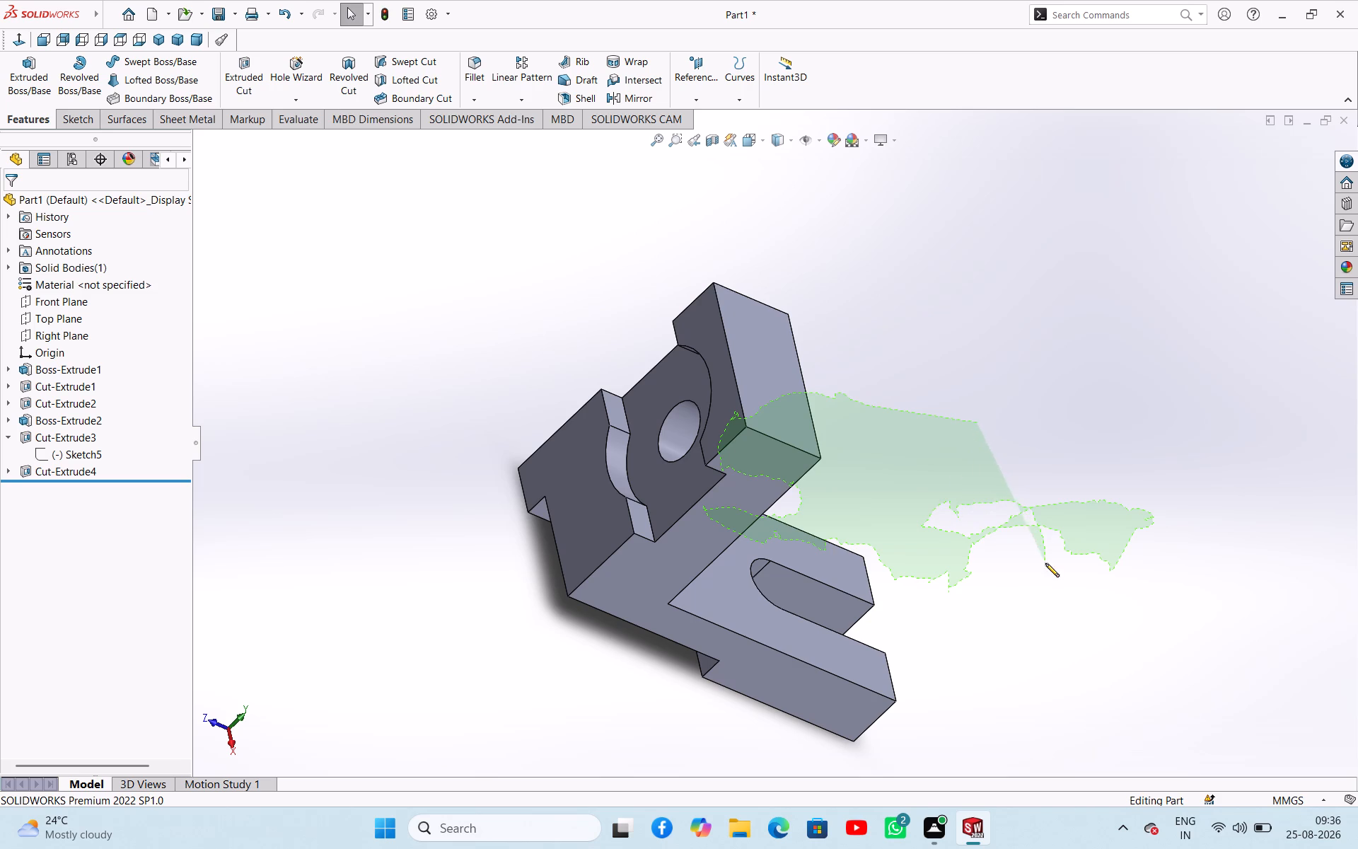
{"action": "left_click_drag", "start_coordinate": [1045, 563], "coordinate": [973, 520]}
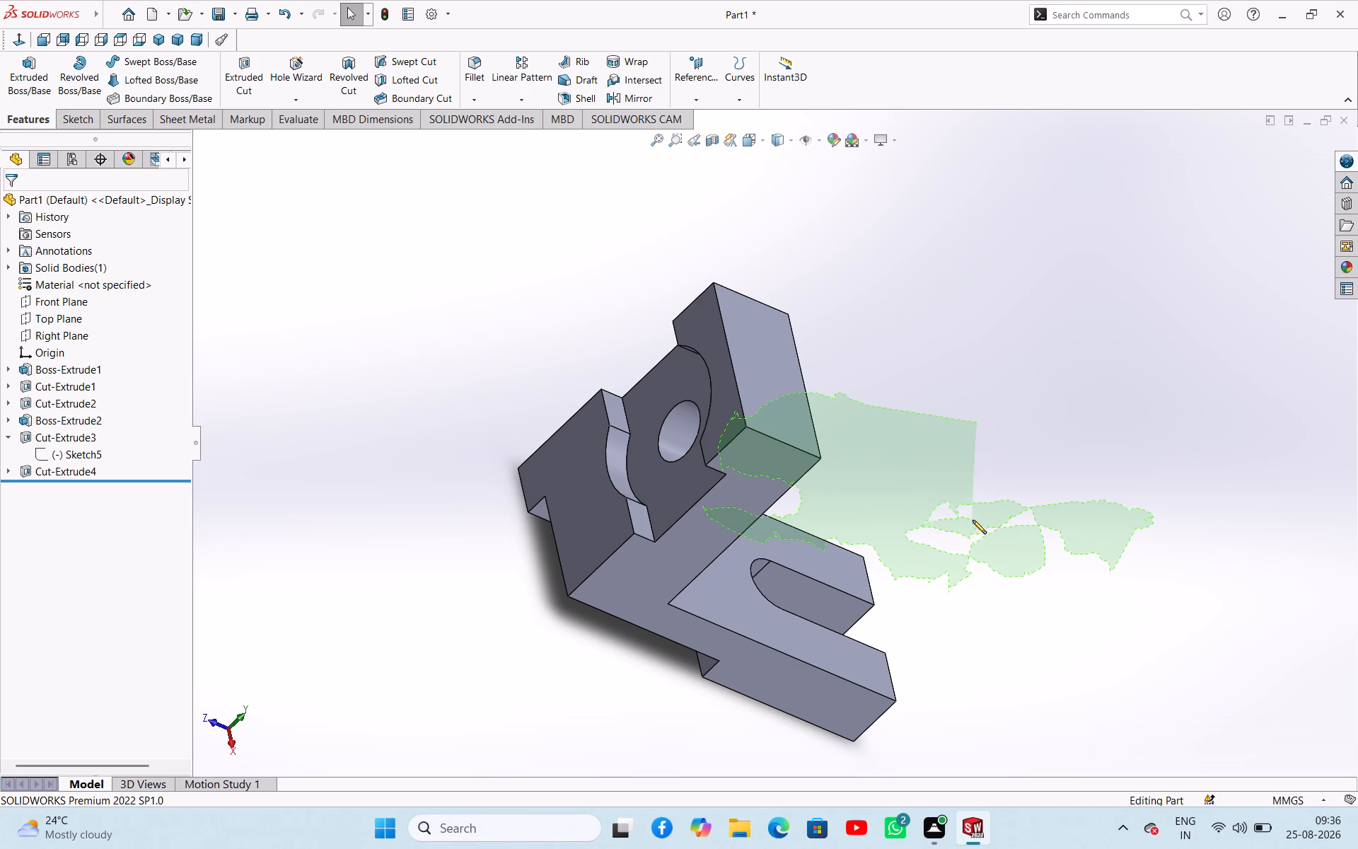
Inspect the bracket's L-shaped side face and the top face of the slotted base.
{"action": "left_click_drag", "start_coordinate": [973, 520], "coordinate": [909, 510]}
{"action": "left_click", "coordinate": [1110, 468]}
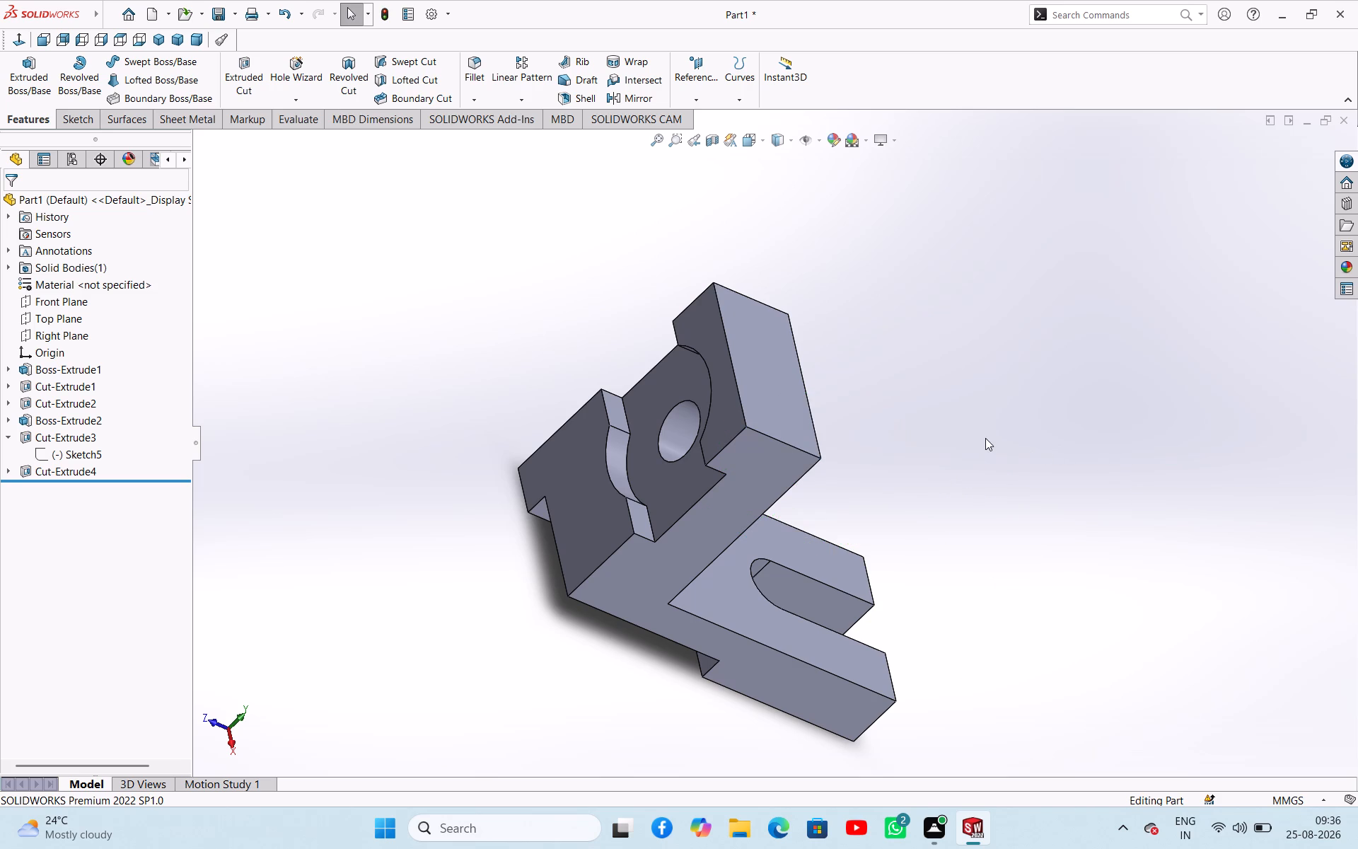
{"action": "scroll", "coordinate": [985, 438], "scroll_direction": "down", "scroll_amount": 1}
{"action": "scroll", "coordinate": [985, 438], "scroll_direction": "up", "scroll_amount": 1}
{"action": "scroll", "coordinate": [672, 635], "scroll_direction": "up", "scroll_amount": 2}
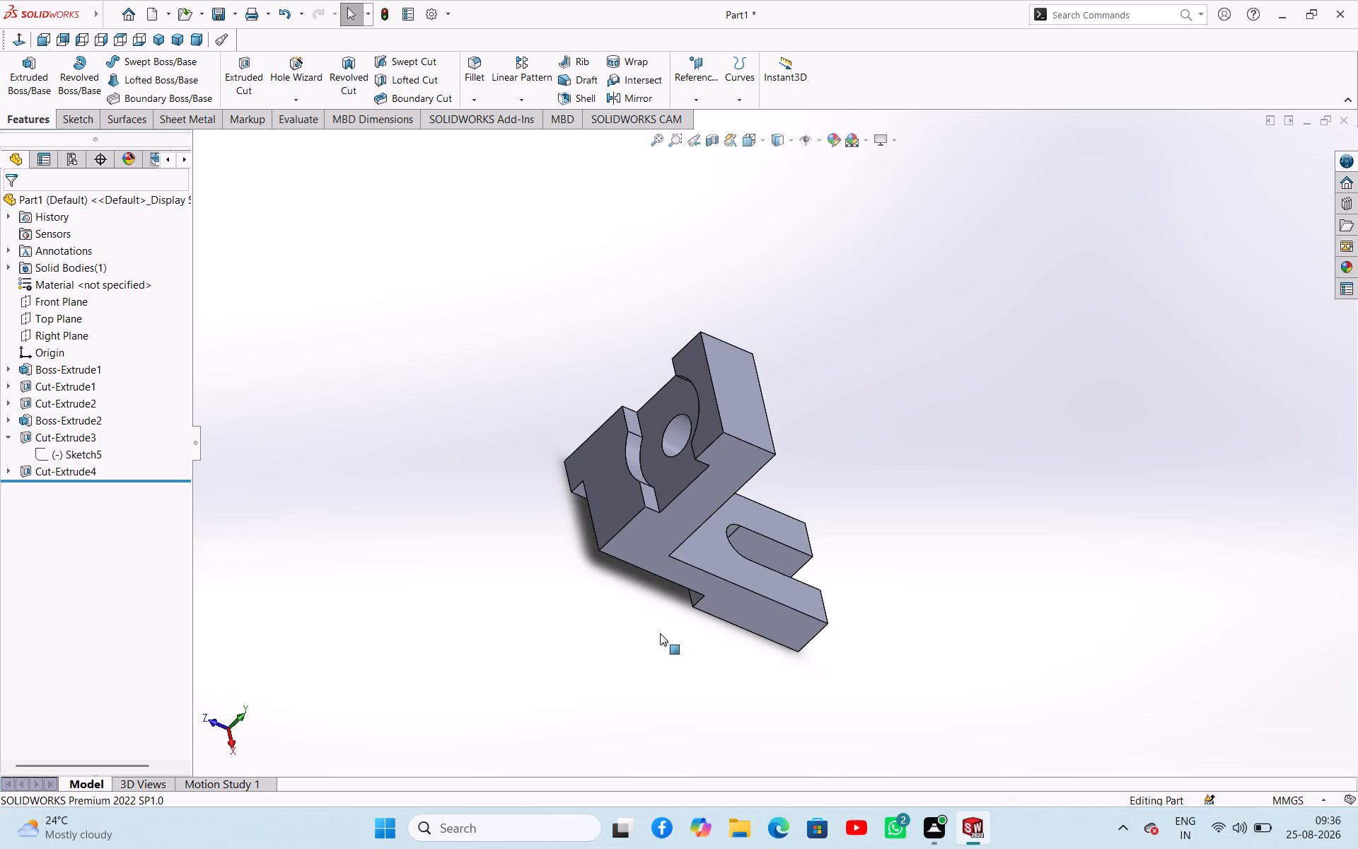
{"action": "scroll", "coordinate": [662, 609], "scroll_direction": "down", "scroll_amount": 3}
{"action": "left_click", "coordinate": [747, 533]}
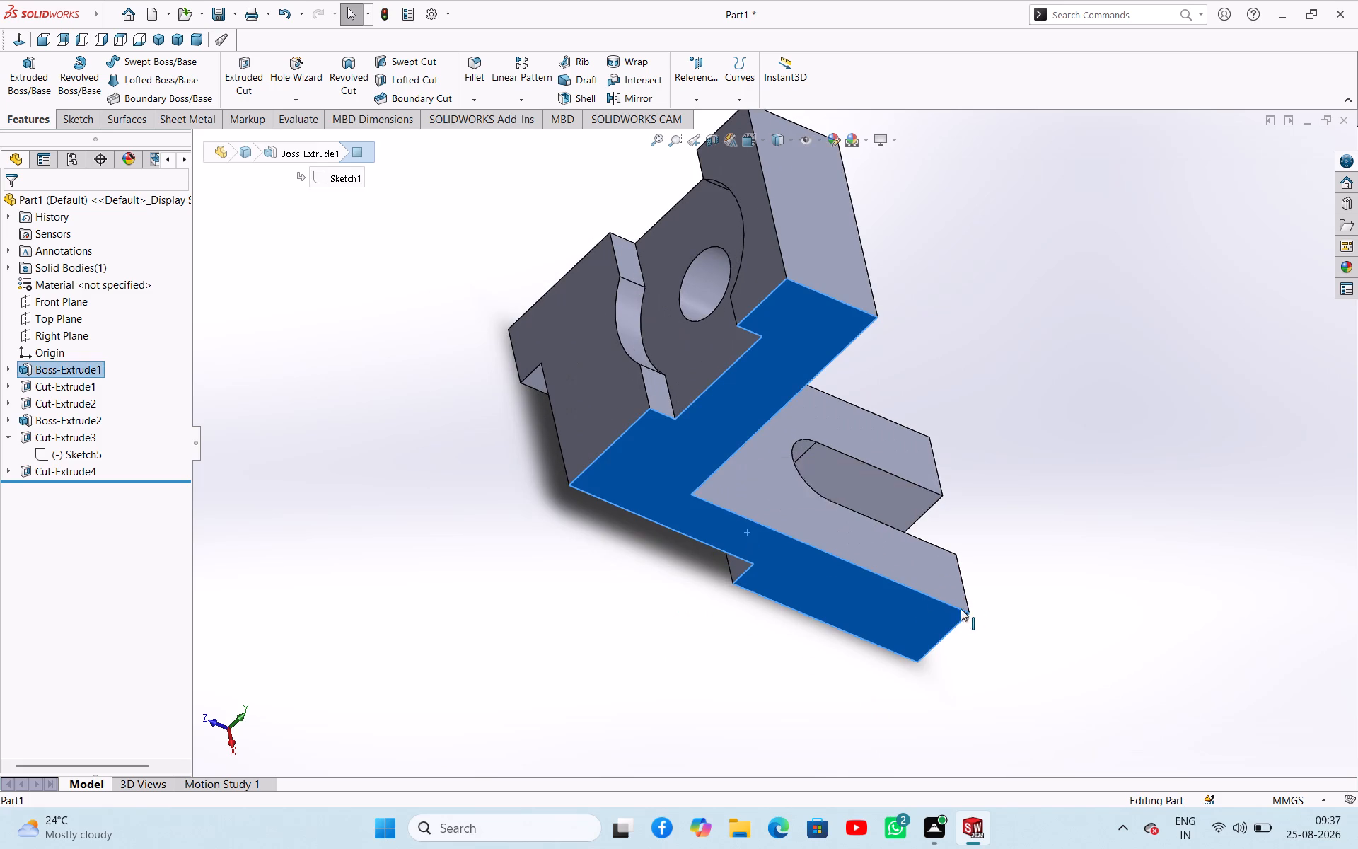
{"action": "left_click", "coordinate": [1056, 578]}
{"action": "left_click", "coordinate": [951, 577]}
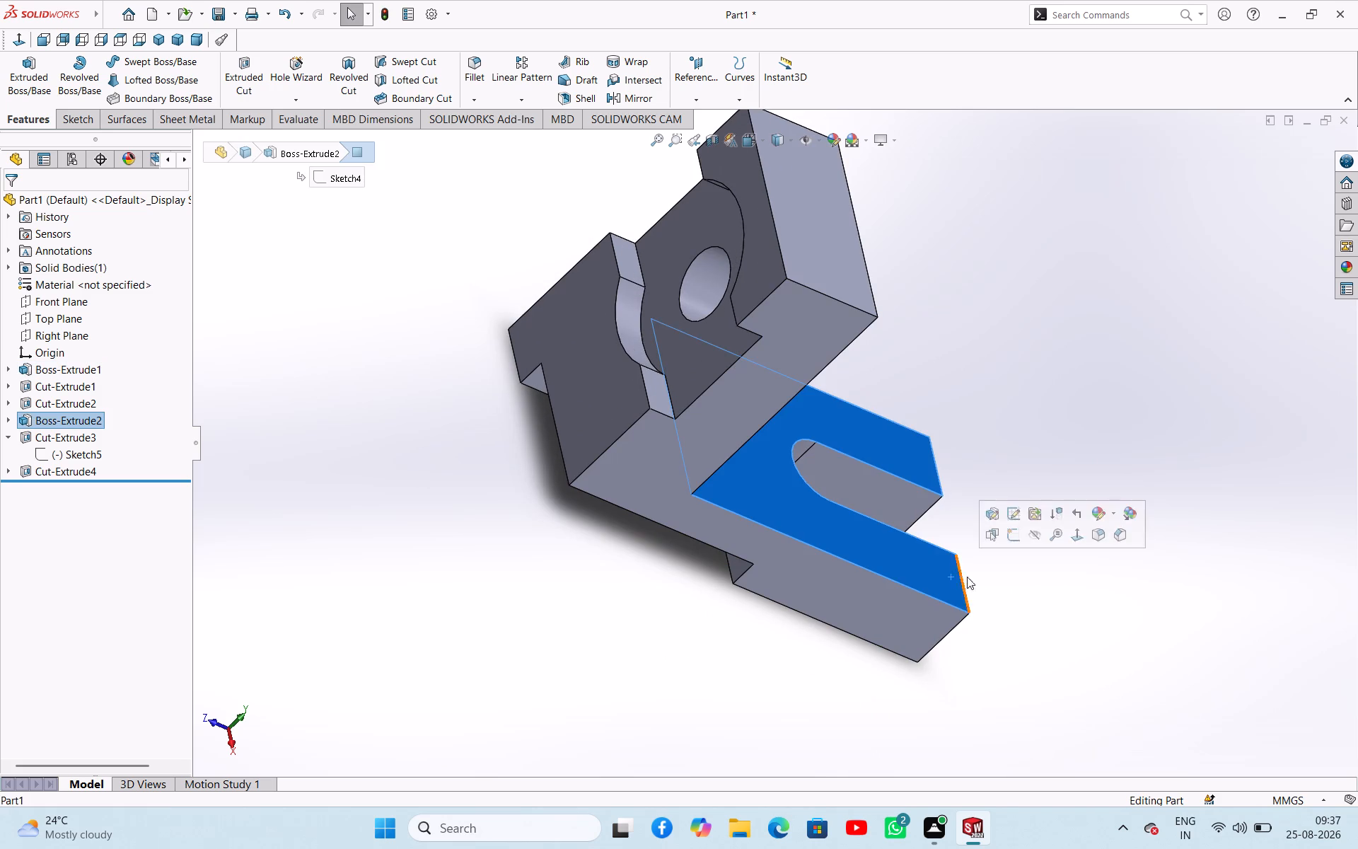
{"action": "left_click", "coordinate": [1082, 663]}
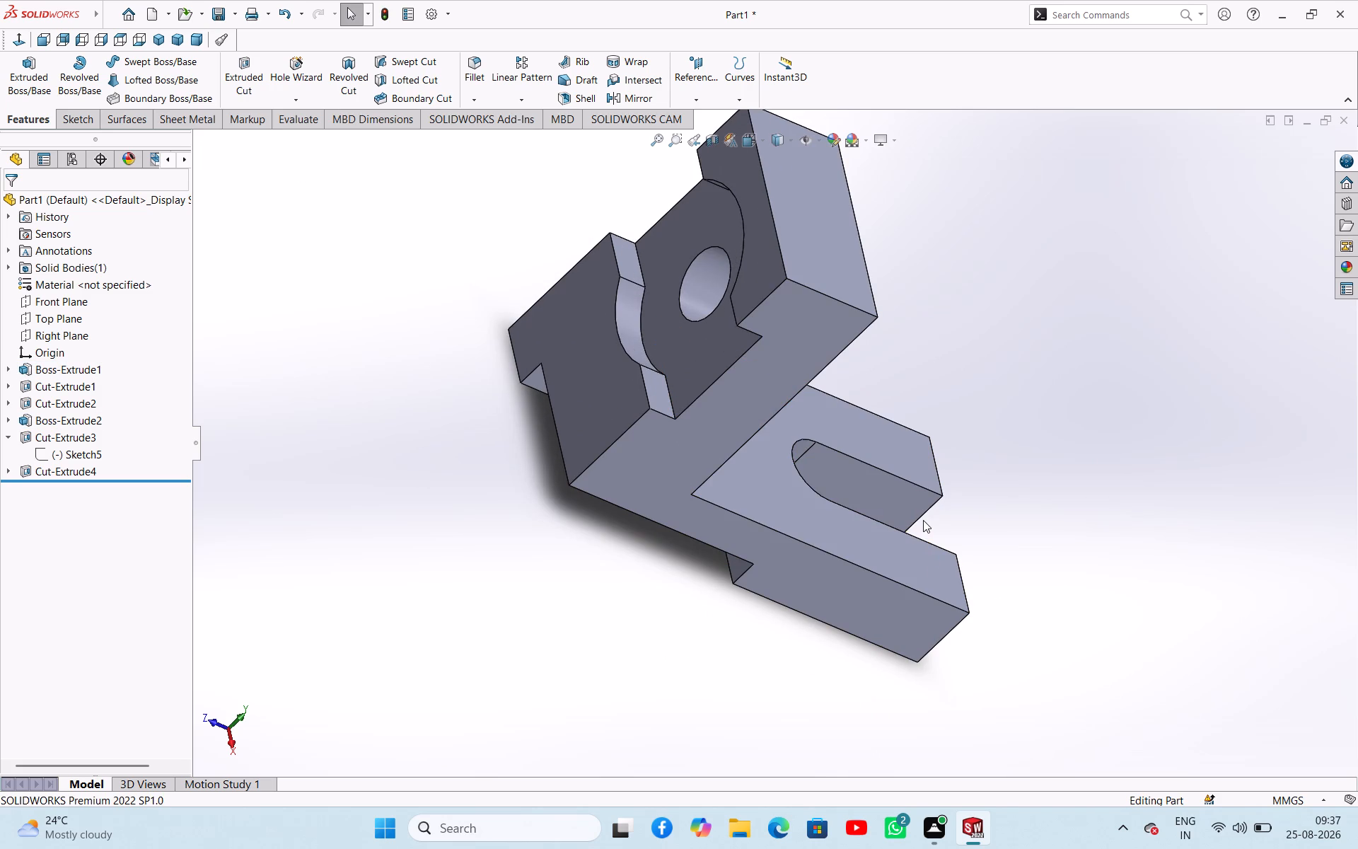
{"action": "left_click", "coordinate": [901, 510]}
{"action": "left_click", "coordinate": [1001, 567]}
Inspect the open slot in the base, covering the arm's end, the straight slot wall and the rounded inner end.
{"action": "middle_click_drag", "start_coordinate": [1001, 567], "coordinate": [901, 777]}
{"action": "scroll", "coordinate": [972, 538], "scroll_direction": "down", "scroll_amount": 2}
{"action": "scroll", "coordinate": [1081, 365], "scroll_direction": "down", "scroll_amount": 4}
{"action": "left_click", "coordinate": [1085, 350]}
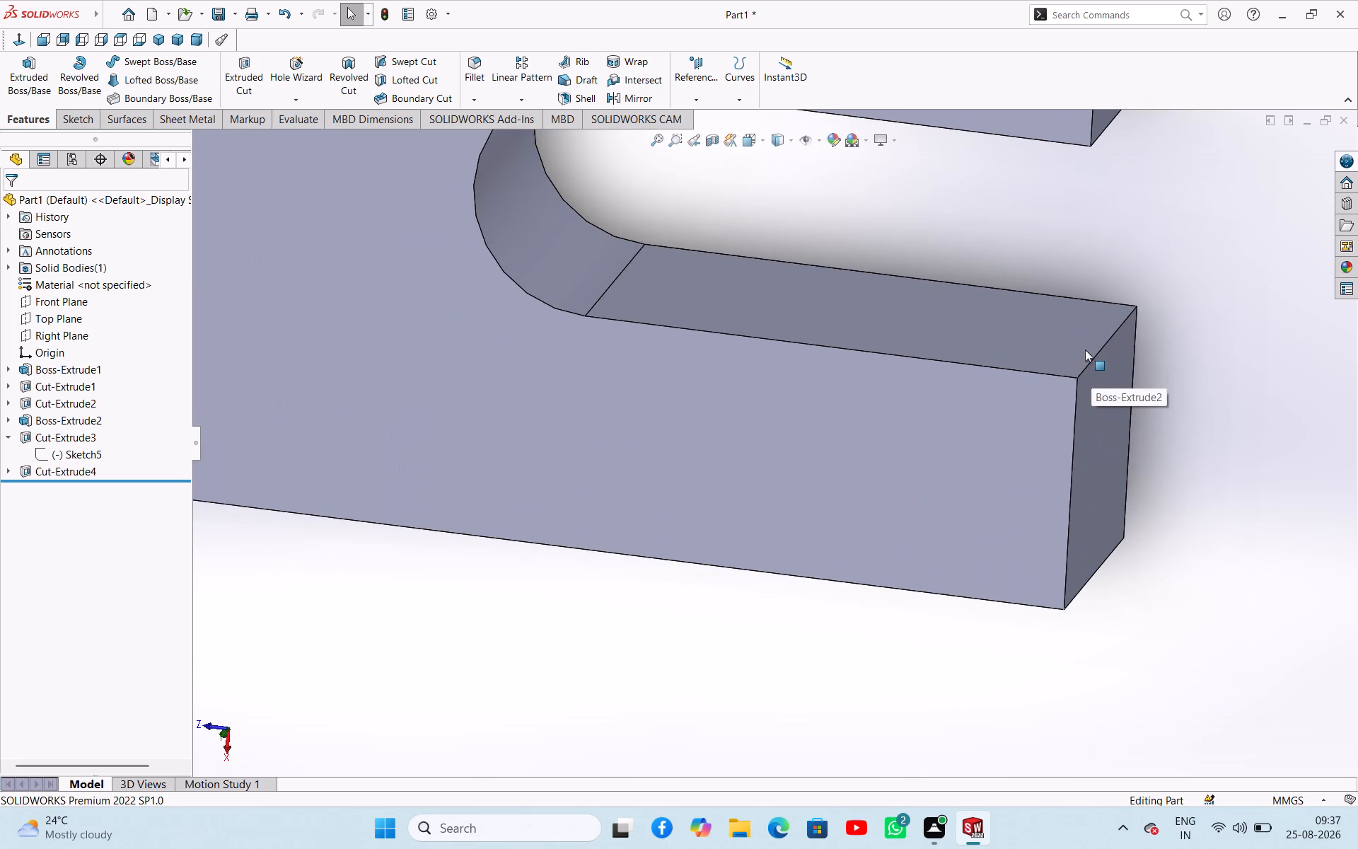
{"action": "left_click", "coordinate": [1227, 441]}
{"action": "scroll", "coordinate": [1195, 458], "scroll_direction": "up", "scroll_amount": 5}
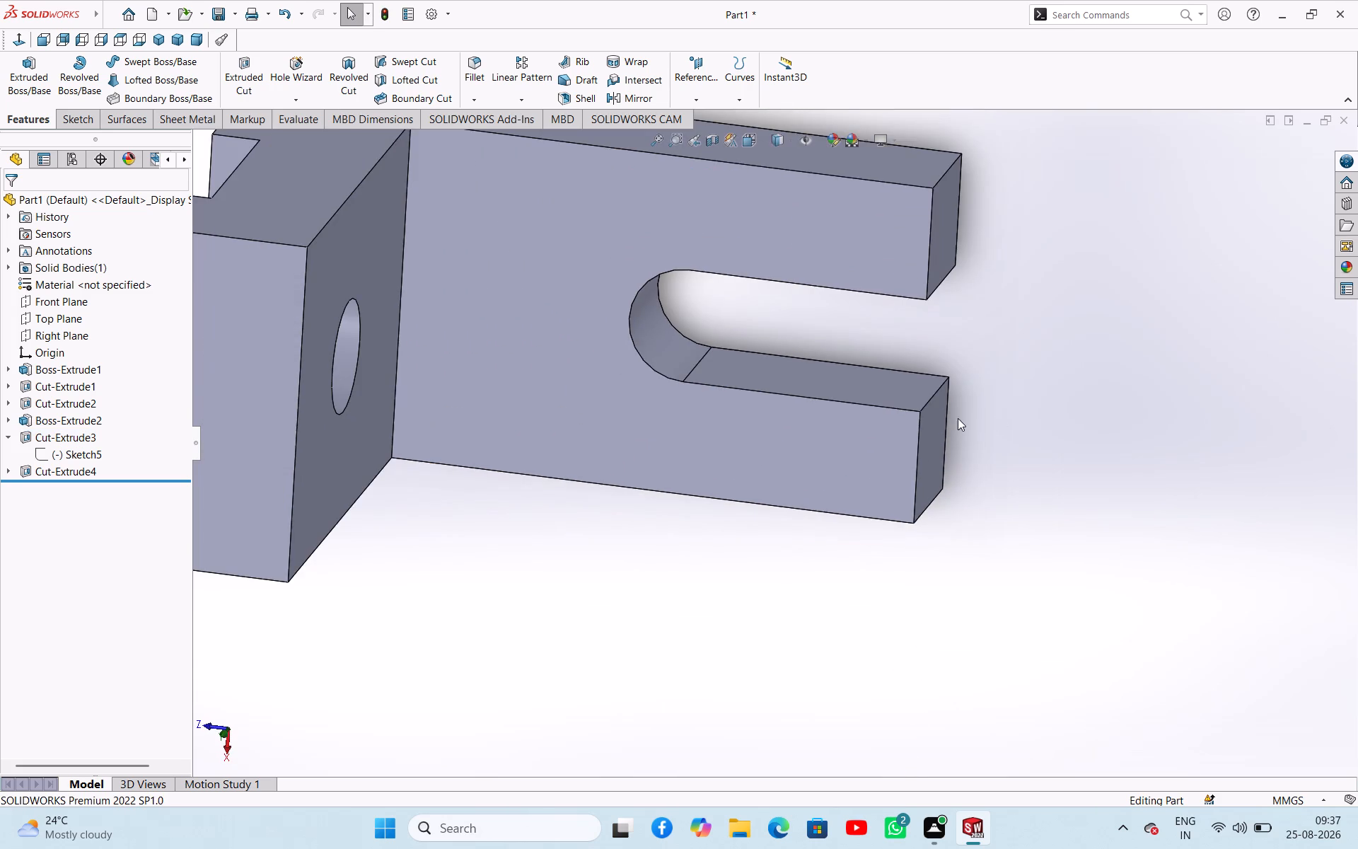
{"action": "left_click", "coordinate": [673, 352]}
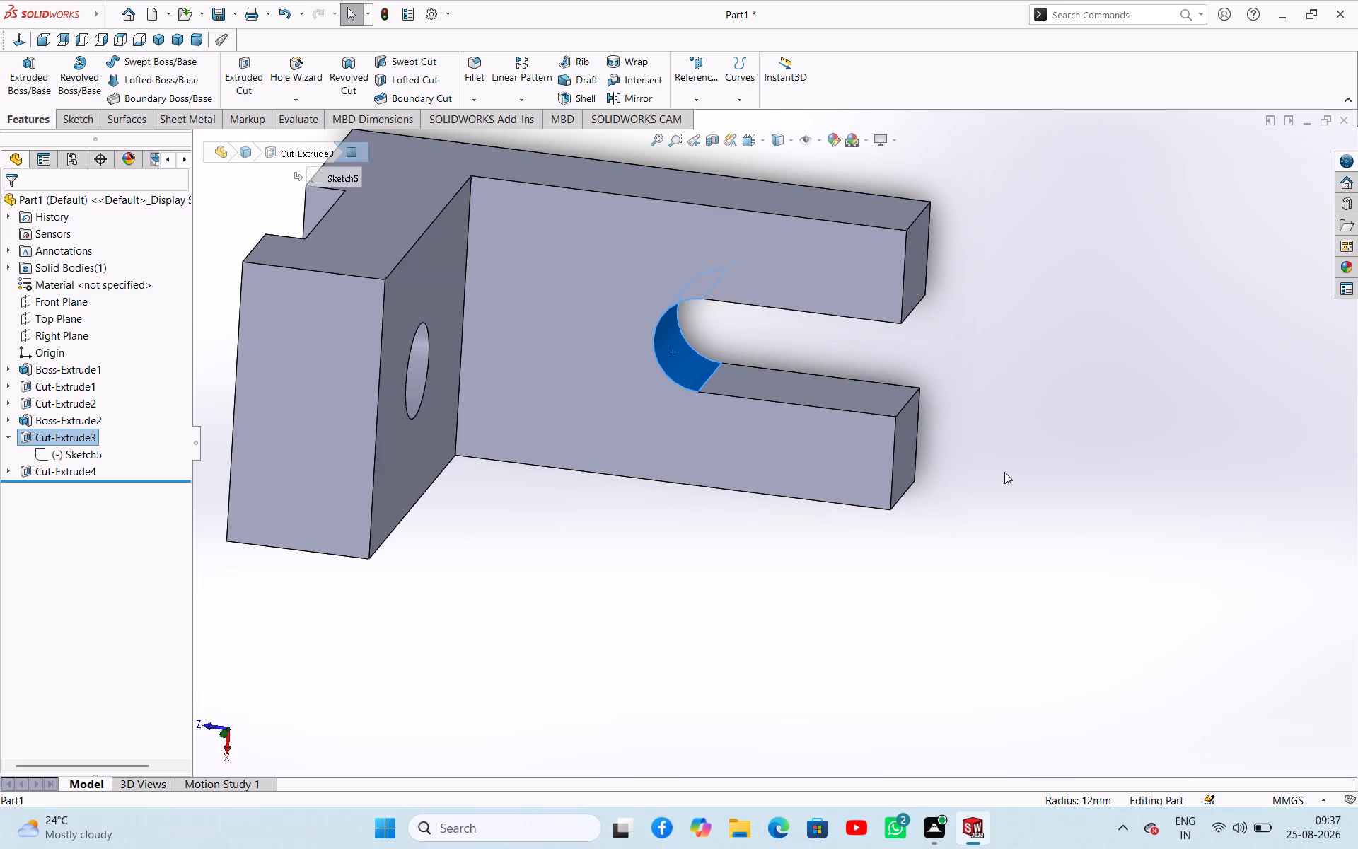
{"action": "left_click", "coordinate": [1007, 475]}
{"action": "scroll", "coordinate": [1003, 487], "scroll_direction": "up", "scroll_amount": 3}
{"action": "scroll", "coordinate": [839, 368], "scroll_direction": "up", "scroll_amount": 1}
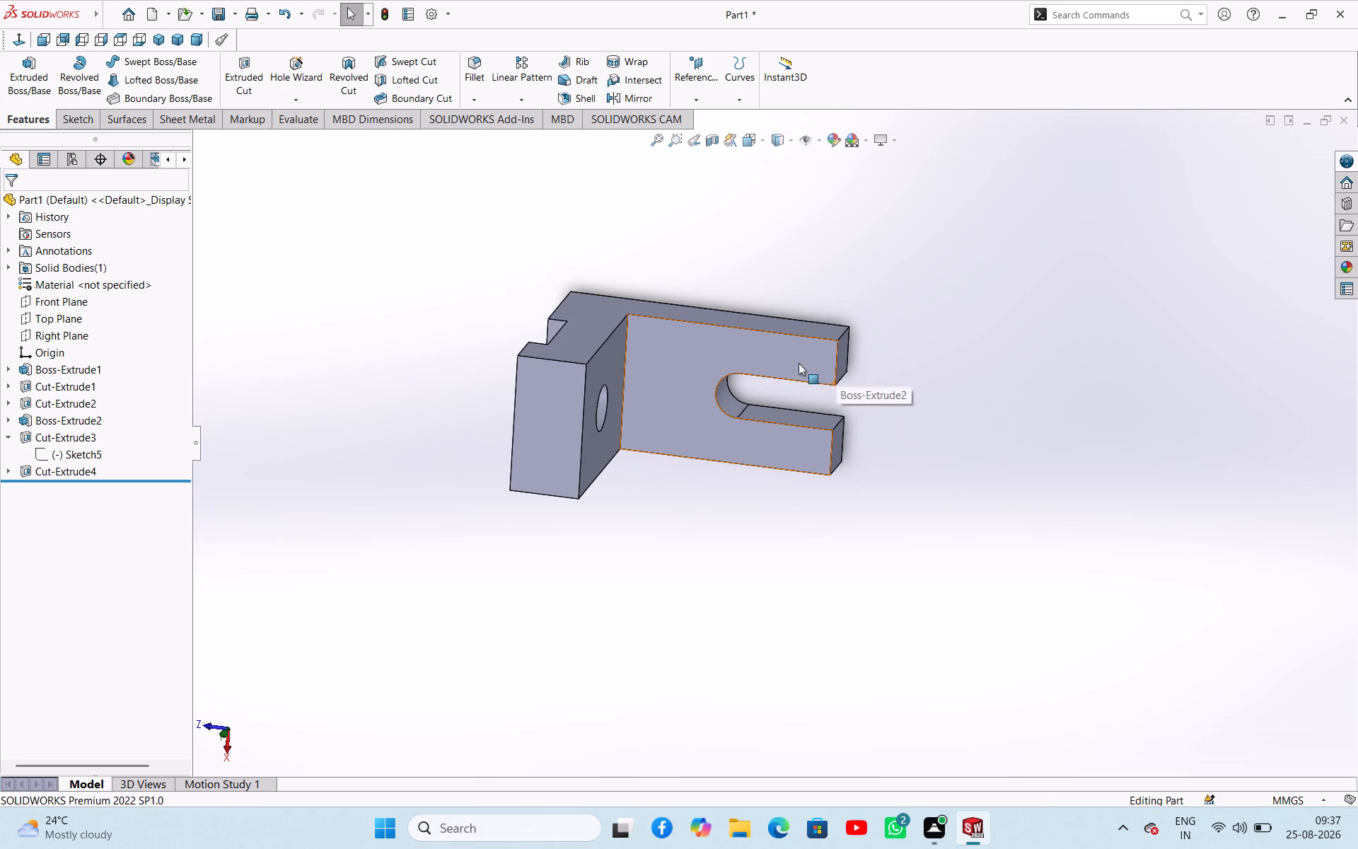
Display the bracket from the Top view in the Hidden Lines Visible style.
{"action": "left_click", "coordinate": [223, 734]}
{"action": "left_click", "coordinate": [557, 536]}
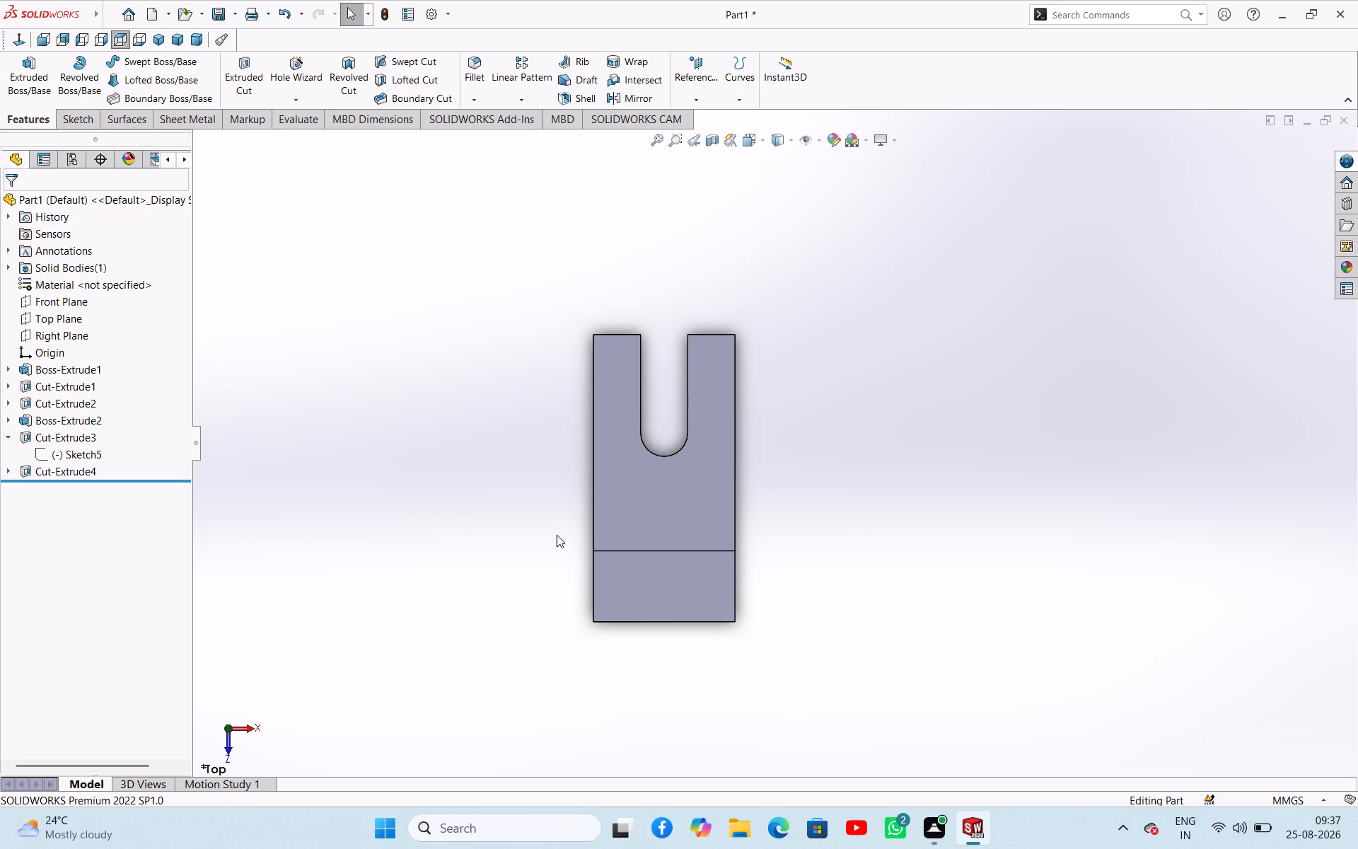
{"action": "middle_click_drag", "start_coordinate": [536, 653], "coordinate": [588, 628]}
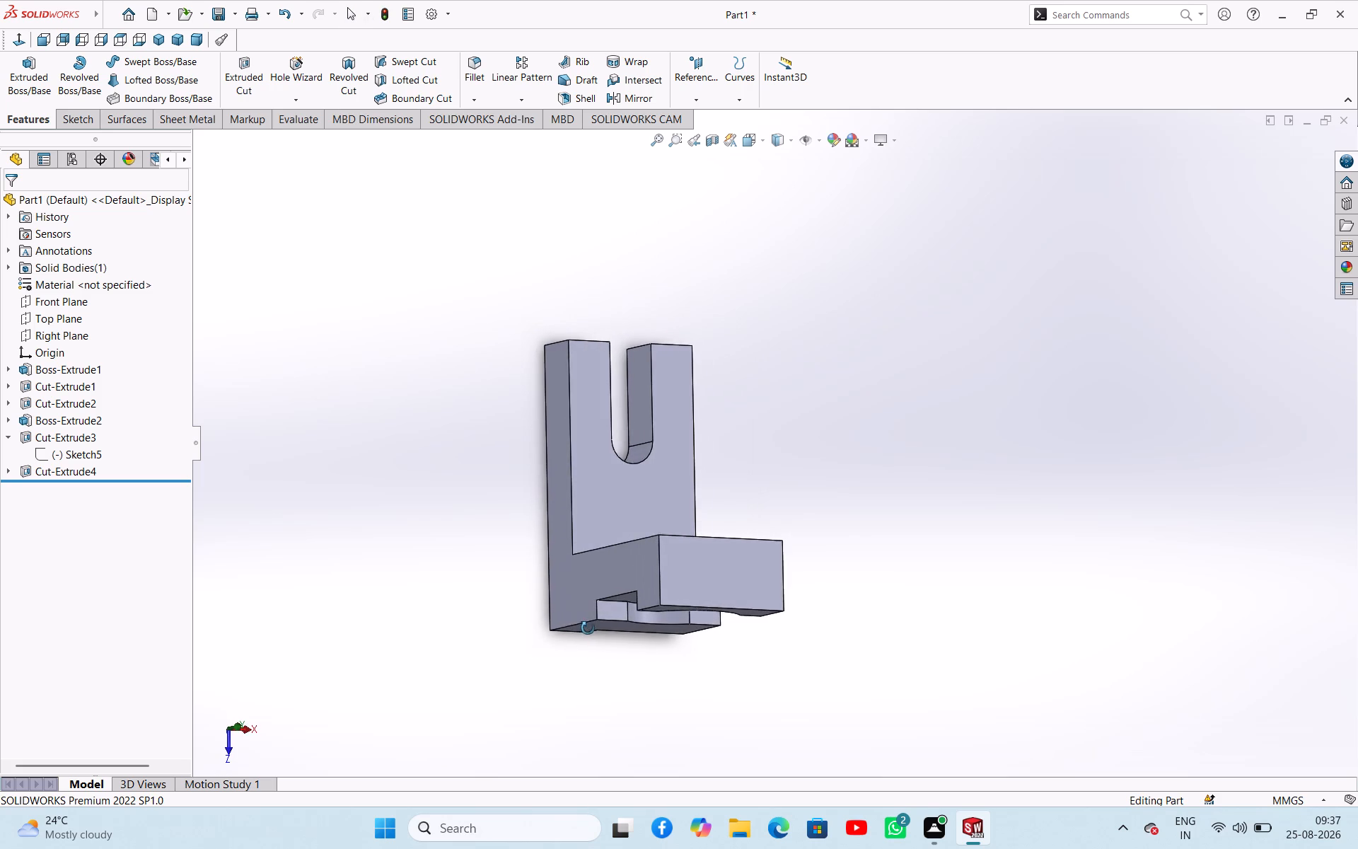
{"action": "middle_click_drag", "start_coordinate": [588, 628], "coordinate": [549, 657]}
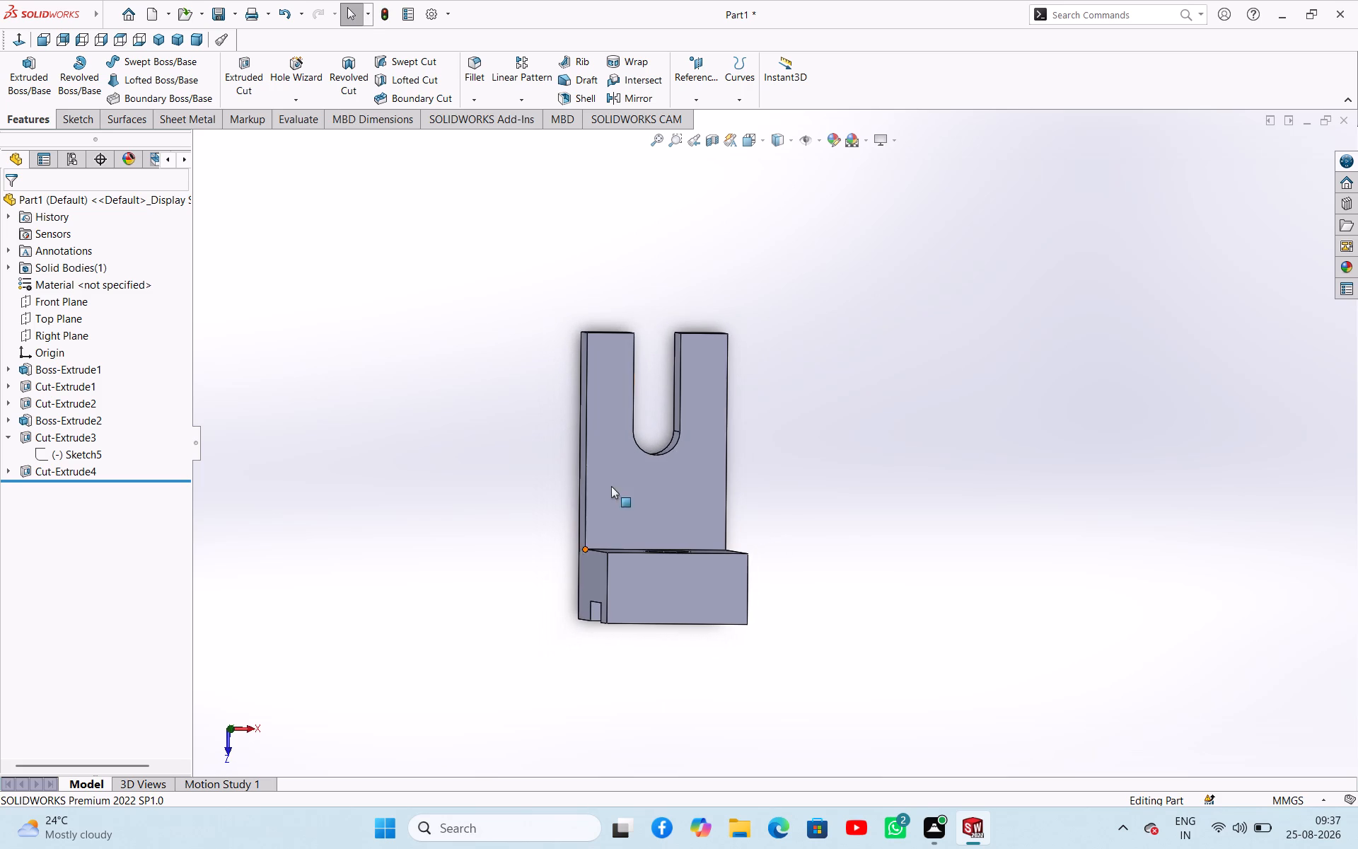
{"action": "left_click", "coordinate": [792, 139]}
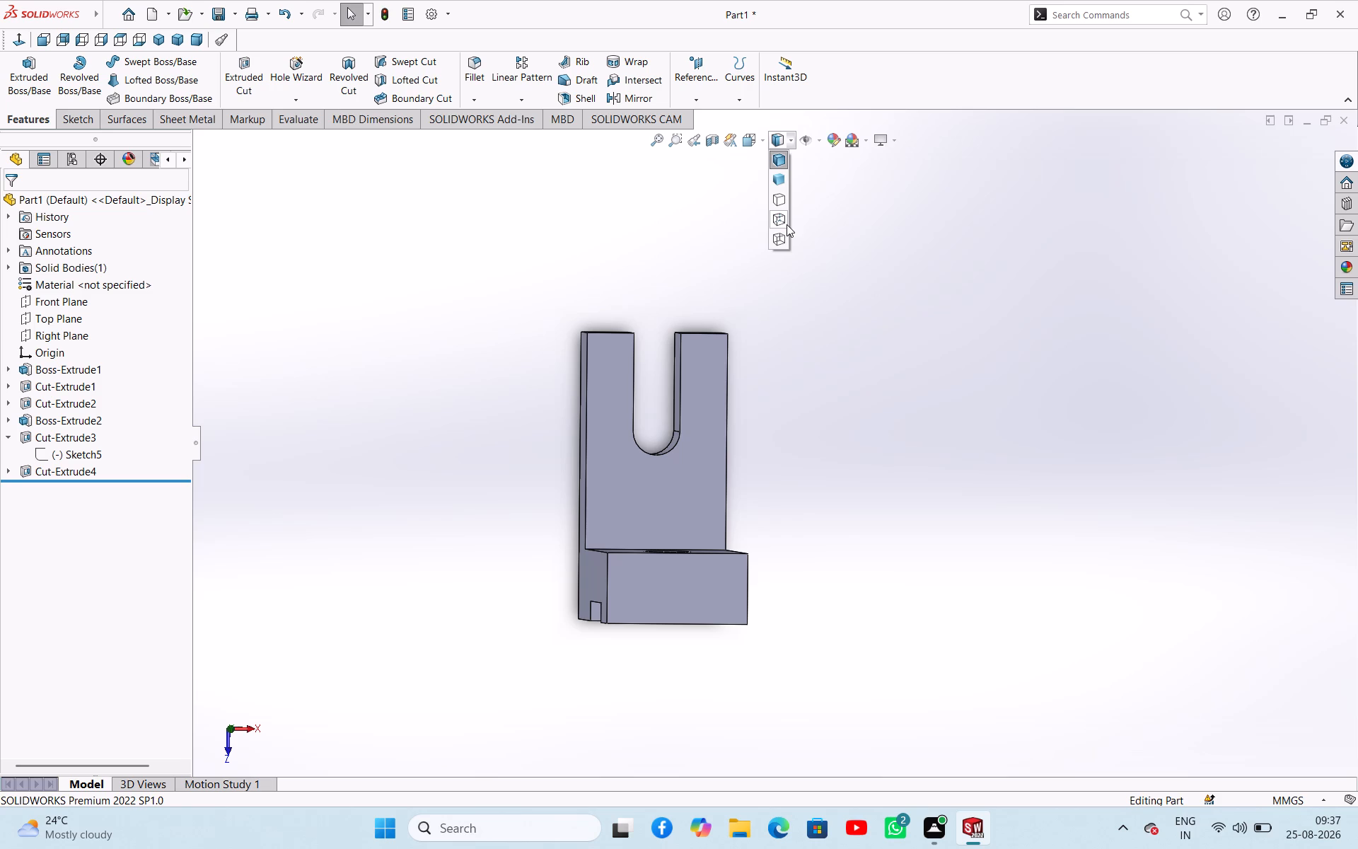
{"action": "left_click", "coordinate": [781, 220]}
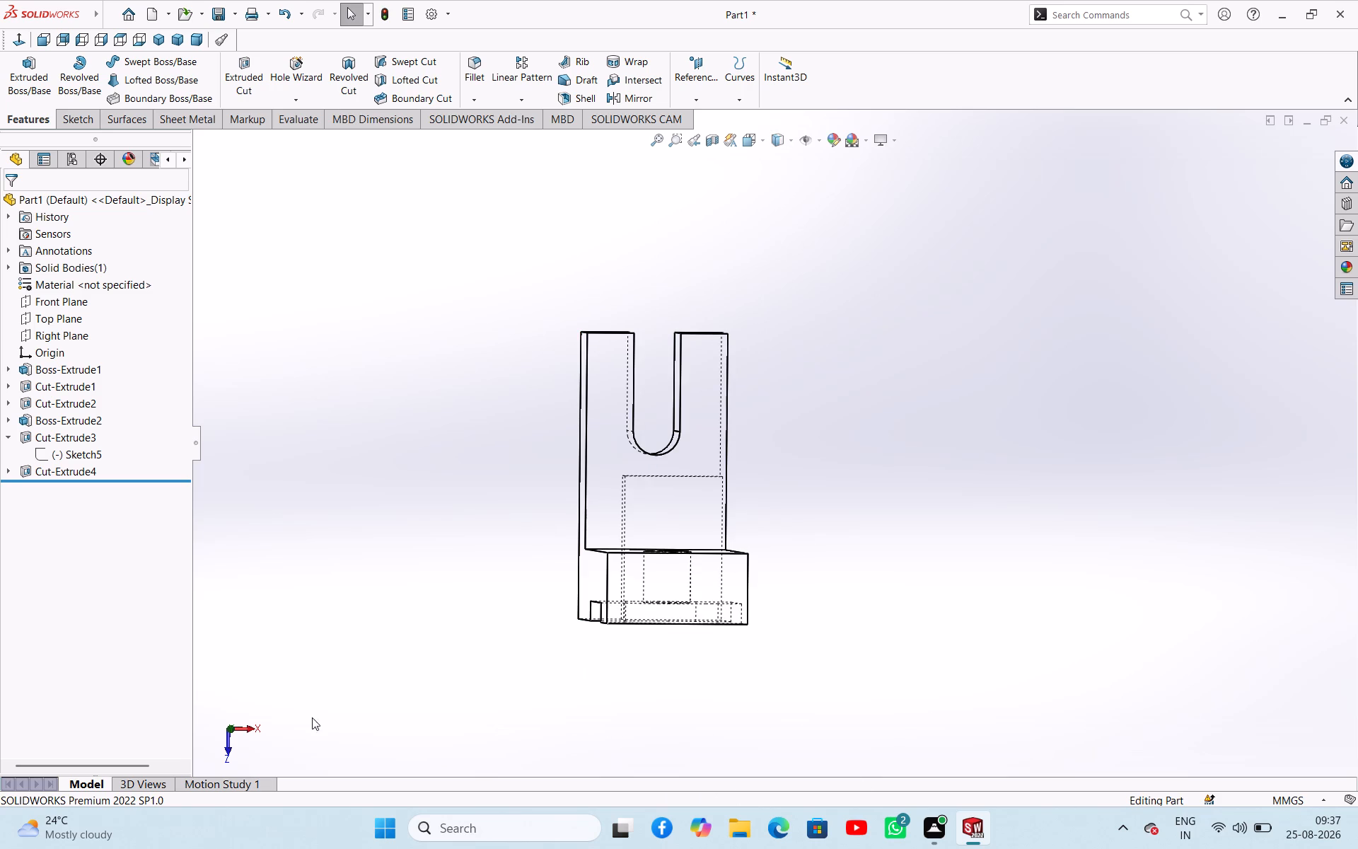
{"action": "left_click", "coordinate": [231, 732]}
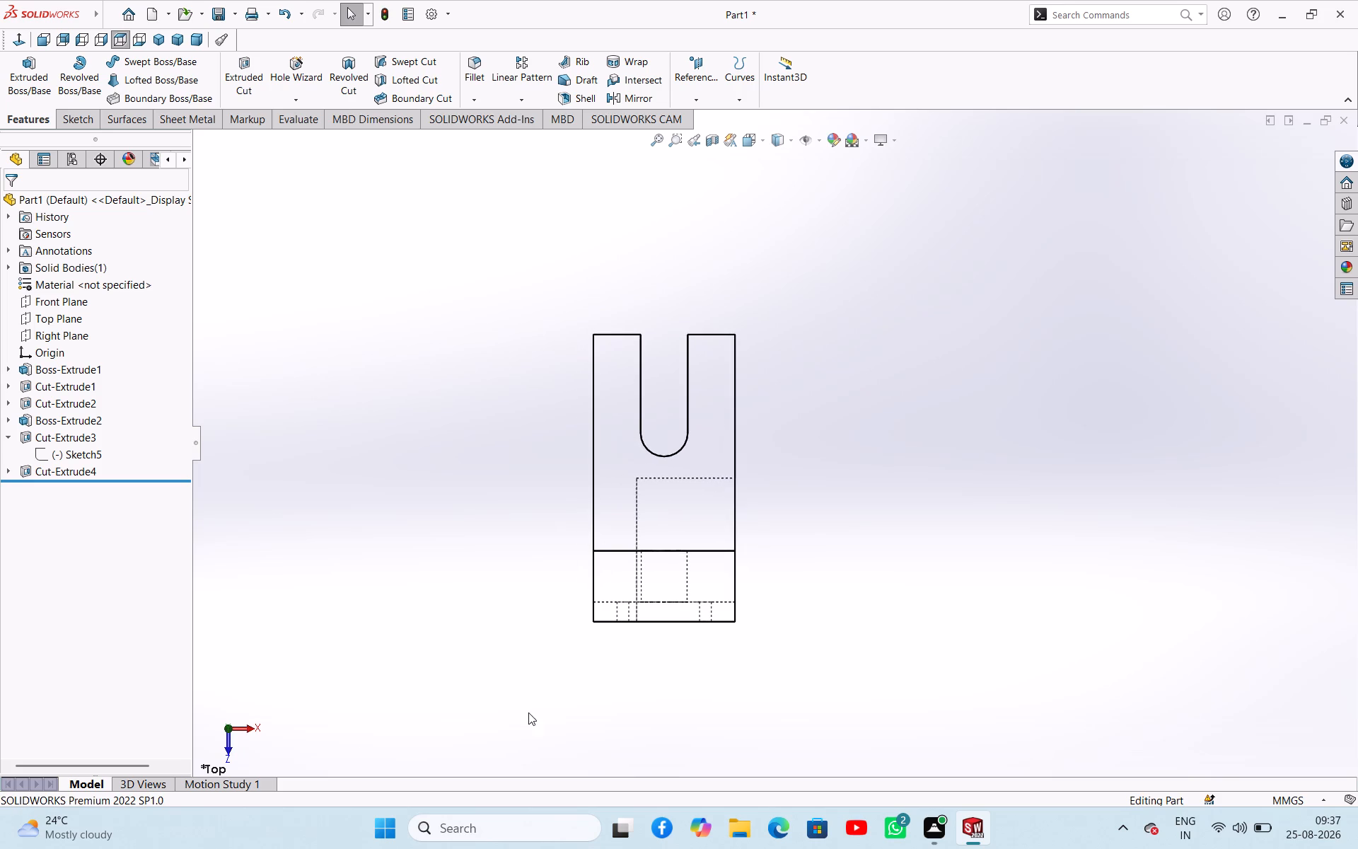
Examine the dashed edges of the underside recess, through hole and front recess against the slot in the Top view.
{"action": "left_click", "coordinate": [553, 702]}
{"action": "scroll", "coordinate": [711, 594], "scroll_direction": "down", "scroll_amount": 4}
{"action": "scroll", "coordinate": [691, 533], "scroll_direction": "up", "scroll_amount": 4}
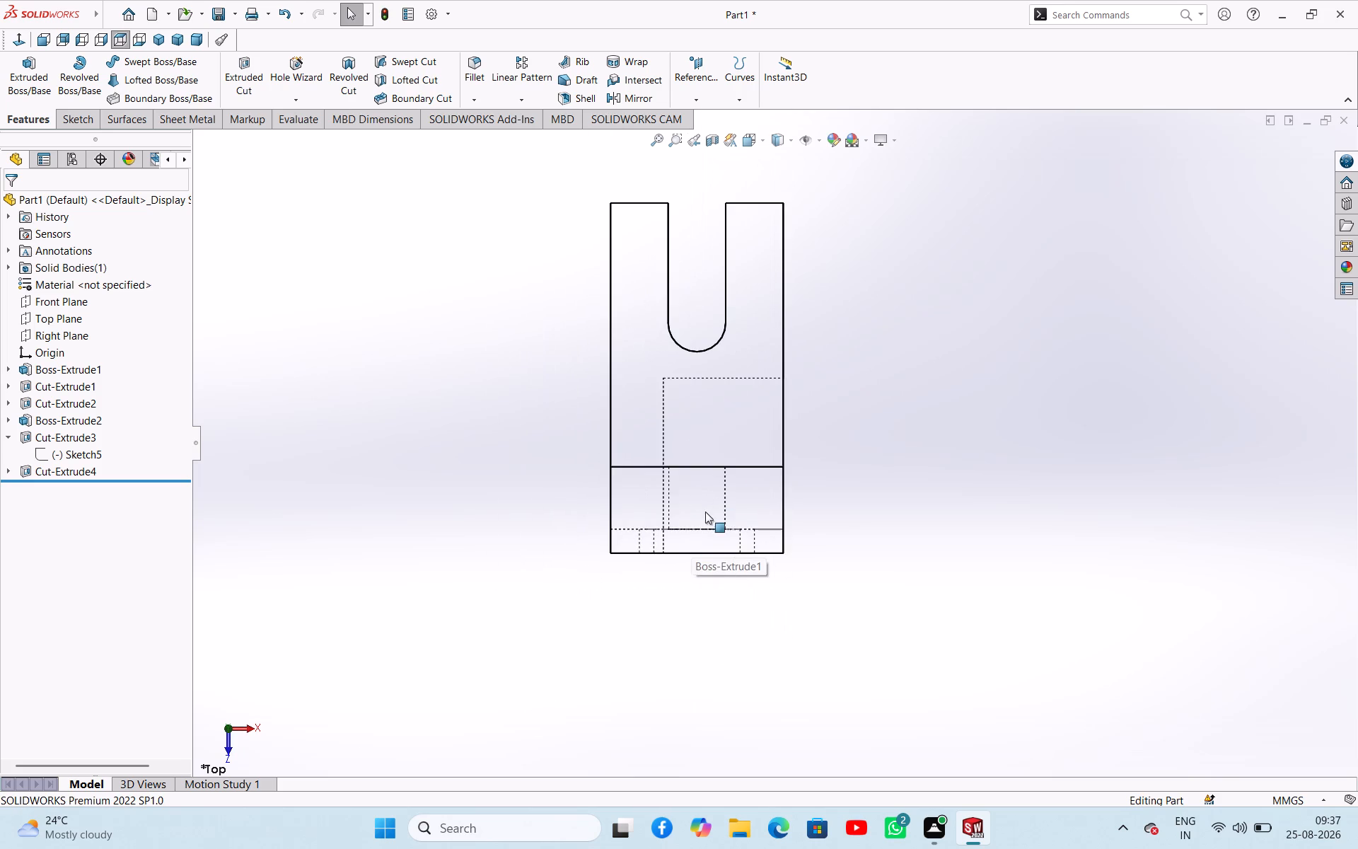
{"action": "scroll", "coordinate": [775, 306], "scroll_direction": "down", "scroll_amount": 4}
{"action": "scroll", "coordinate": [704, 437], "scroll_direction": "down", "scroll_amount": 2}
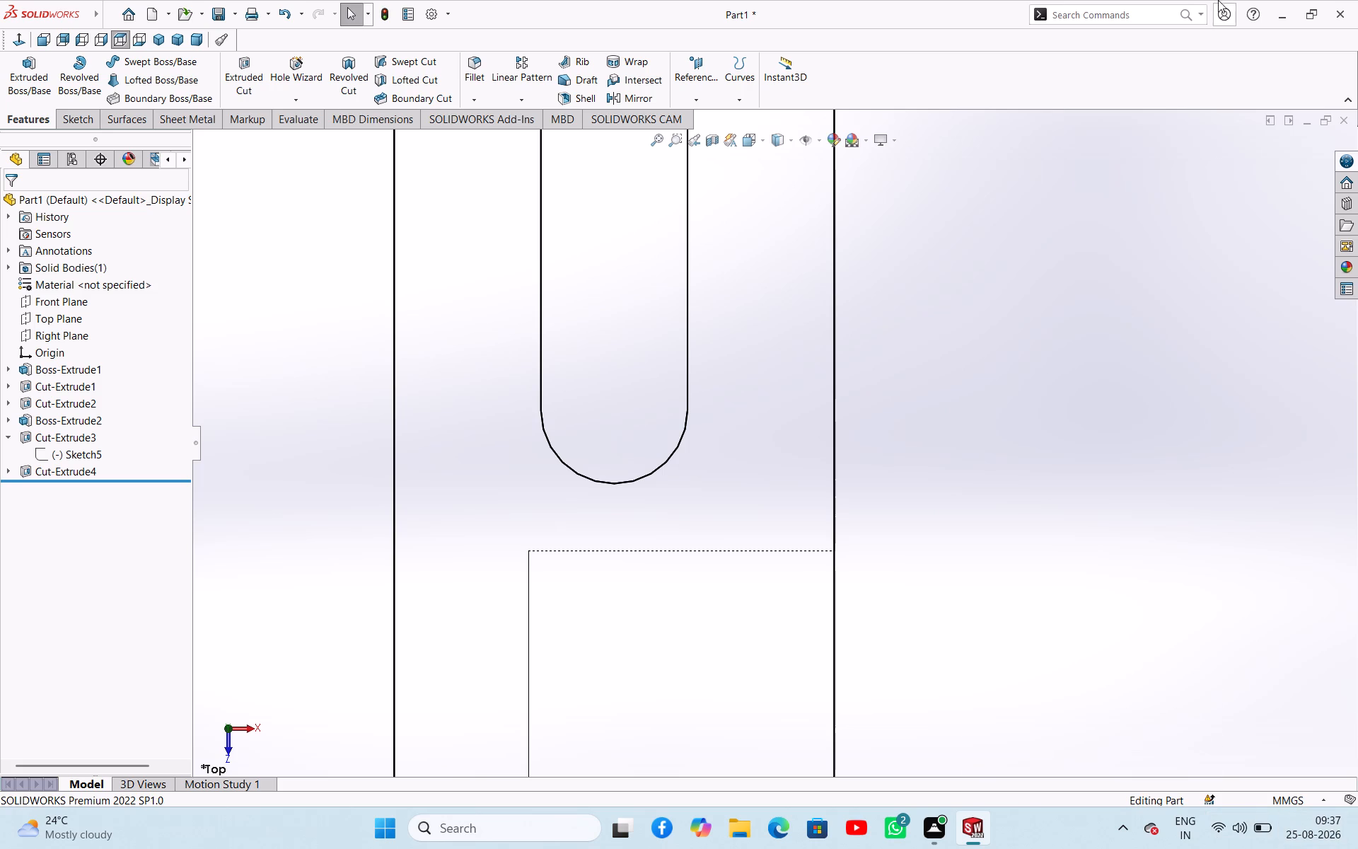
{"action": "scroll", "coordinate": [1357, 536], "scroll_direction": "down", "scroll_amount": 3}
{"action": "scroll", "coordinate": [1357, 538], "scroll_direction": "up", "scroll_amount": 3}
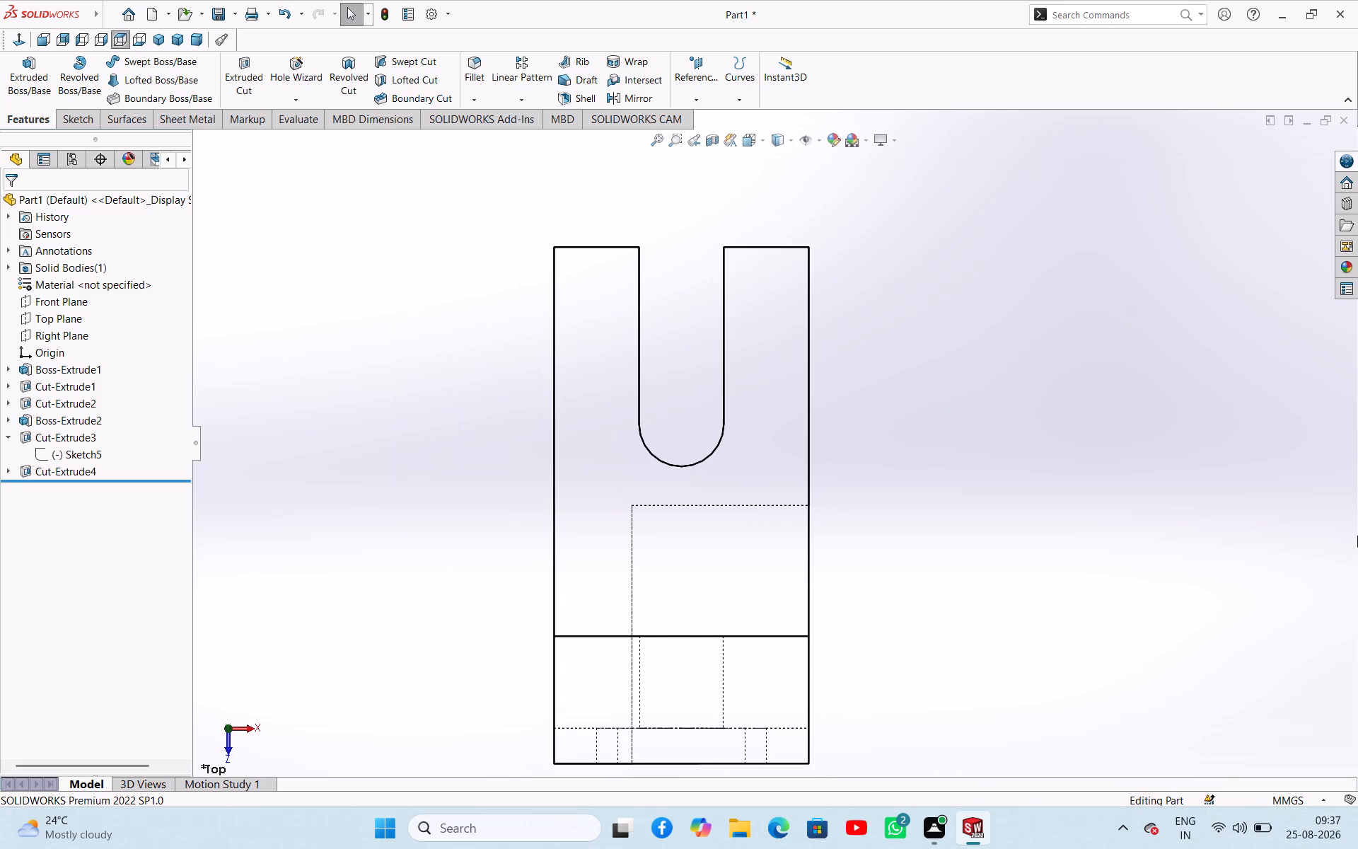
{"action": "scroll", "coordinate": [1357, 639], "scroll_direction": "up", "scroll_amount": 1}
{"action": "scroll", "coordinate": [529, 424], "scroll_direction": "down", "scroll_amount": 2}
{"action": "scroll", "coordinate": [475, 399], "scroll_direction": "up", "scroll_amount": 2}
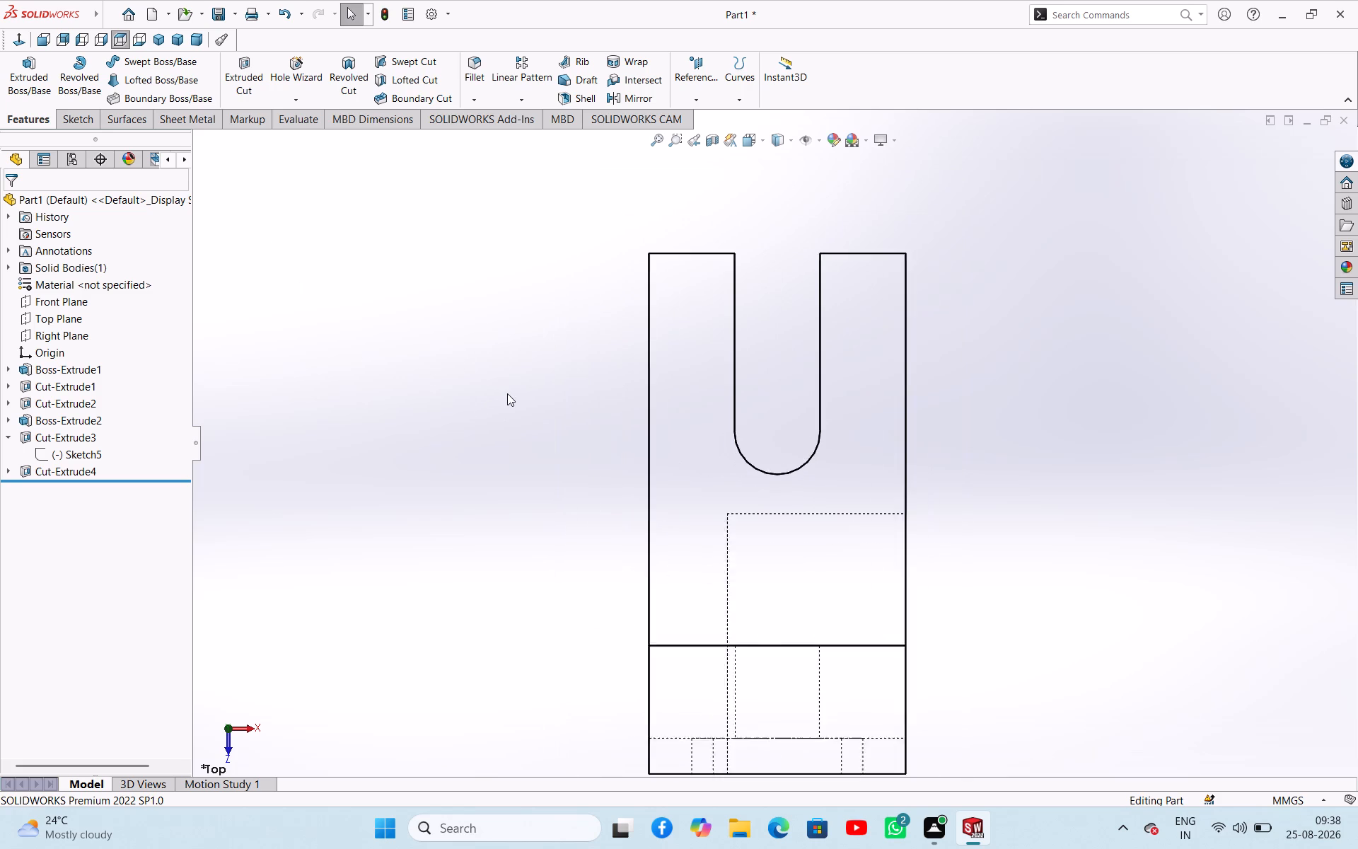
{"action": "scroll", "coordinate": [507, 393], "scroll_direction": "up", "scroll_amount": 1}
{"action": "scroll", "coordinate": [576, 393], "scroll_direction": "up", "scroll_amount": 2}
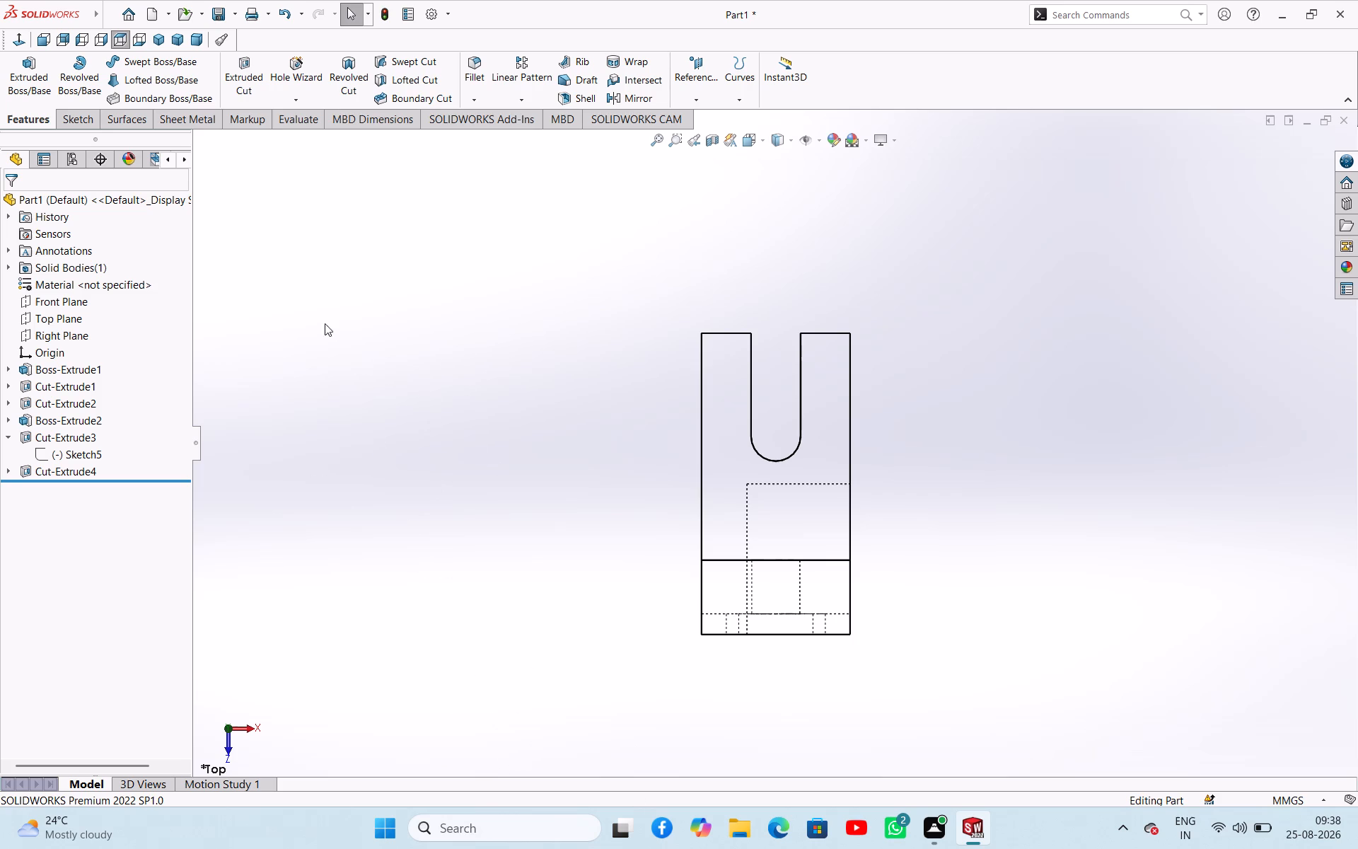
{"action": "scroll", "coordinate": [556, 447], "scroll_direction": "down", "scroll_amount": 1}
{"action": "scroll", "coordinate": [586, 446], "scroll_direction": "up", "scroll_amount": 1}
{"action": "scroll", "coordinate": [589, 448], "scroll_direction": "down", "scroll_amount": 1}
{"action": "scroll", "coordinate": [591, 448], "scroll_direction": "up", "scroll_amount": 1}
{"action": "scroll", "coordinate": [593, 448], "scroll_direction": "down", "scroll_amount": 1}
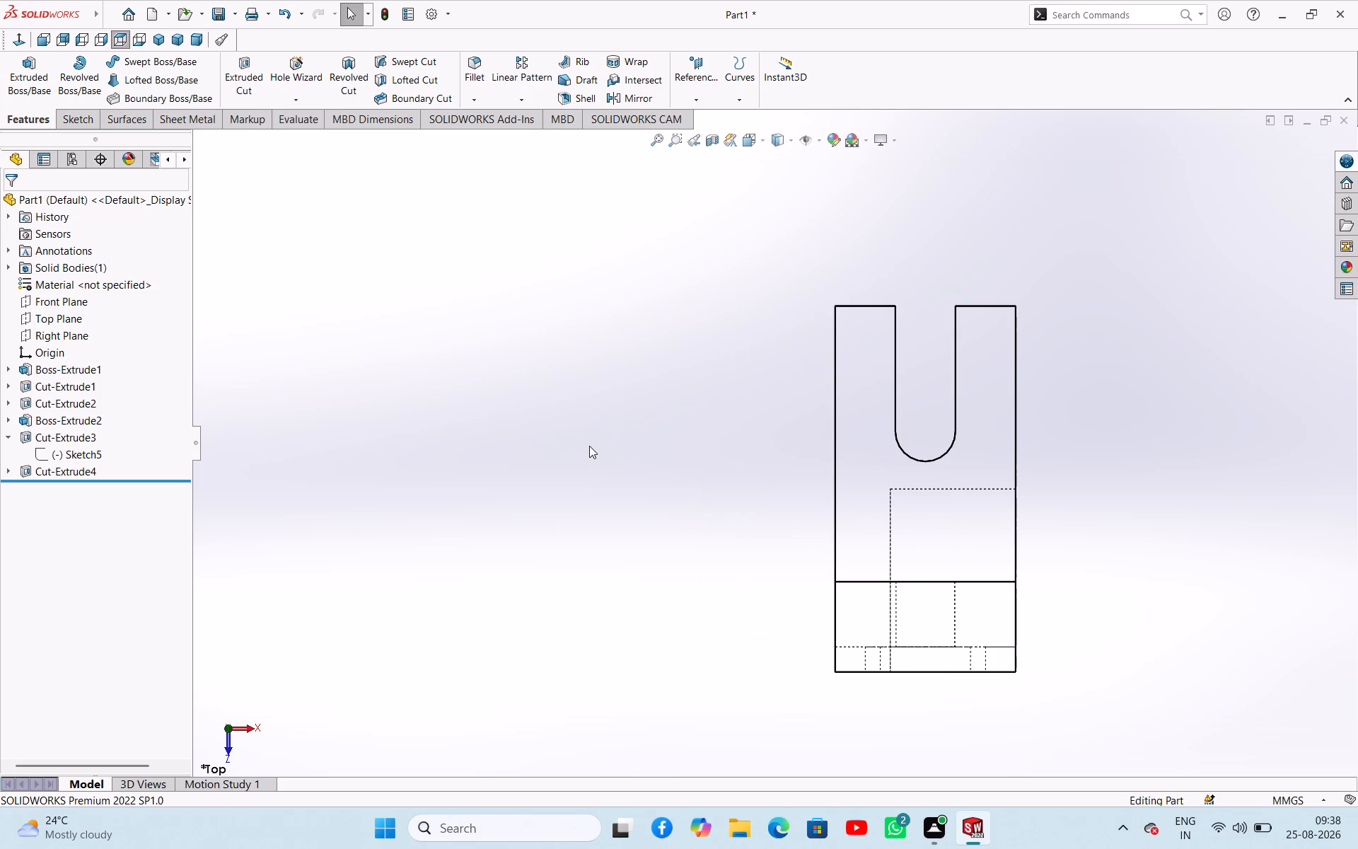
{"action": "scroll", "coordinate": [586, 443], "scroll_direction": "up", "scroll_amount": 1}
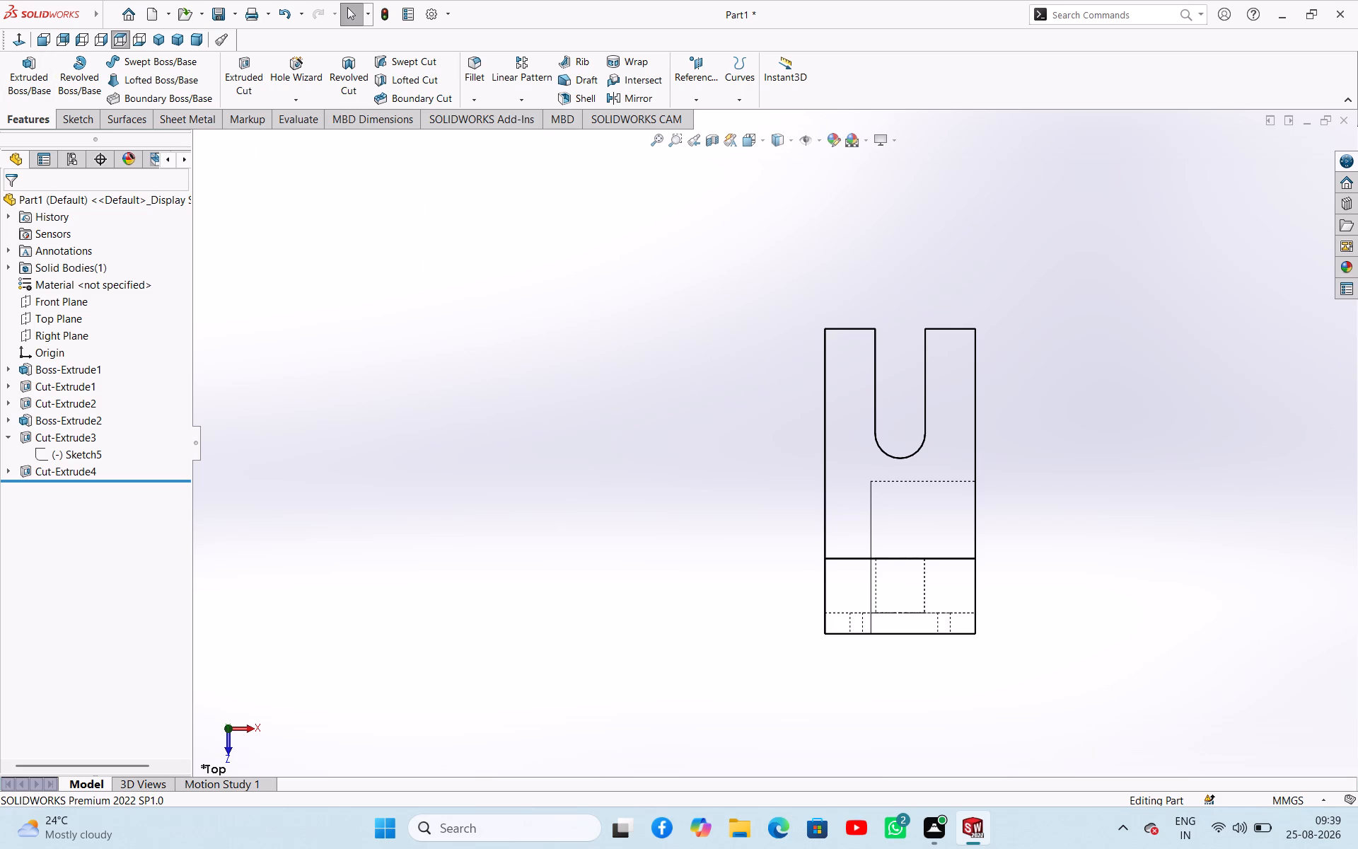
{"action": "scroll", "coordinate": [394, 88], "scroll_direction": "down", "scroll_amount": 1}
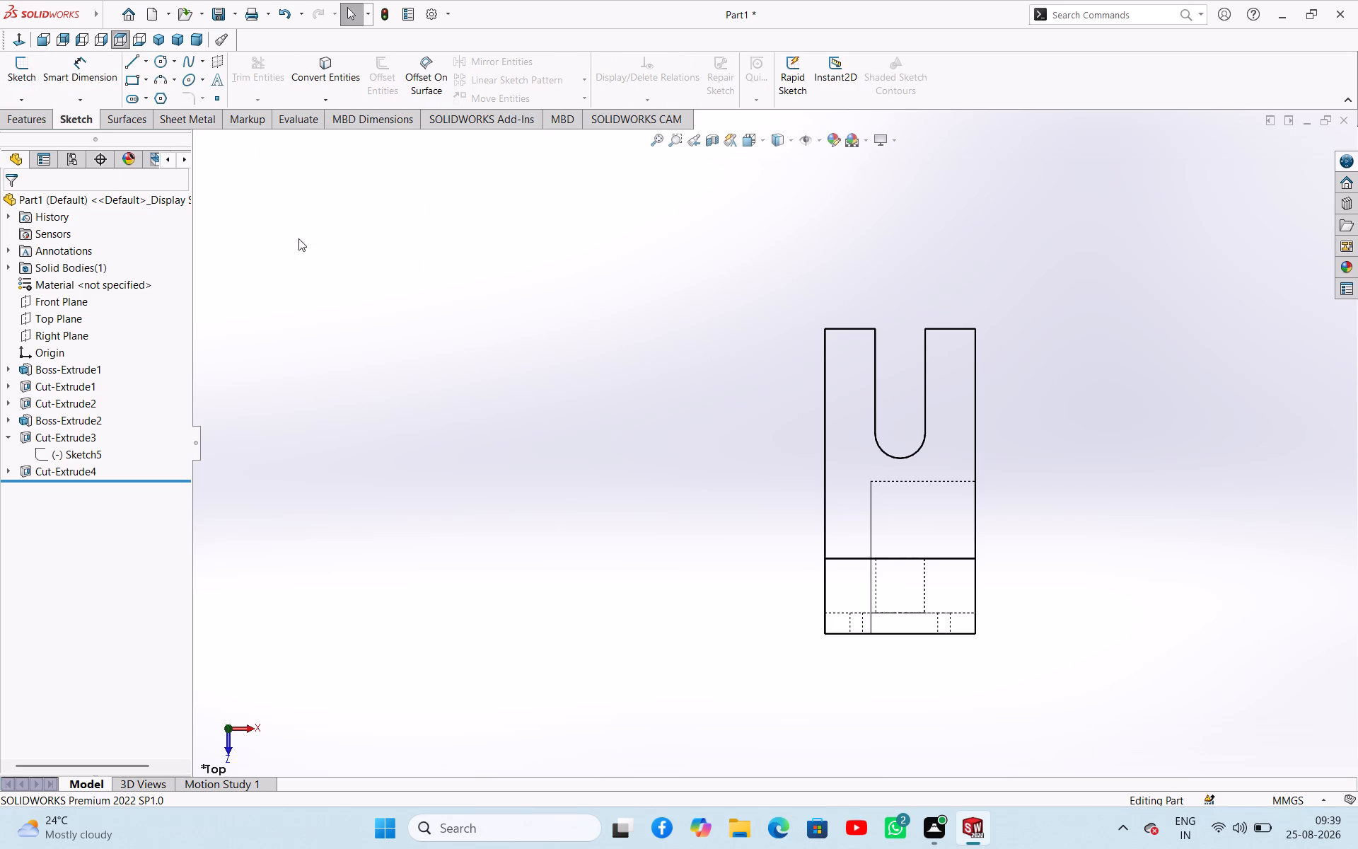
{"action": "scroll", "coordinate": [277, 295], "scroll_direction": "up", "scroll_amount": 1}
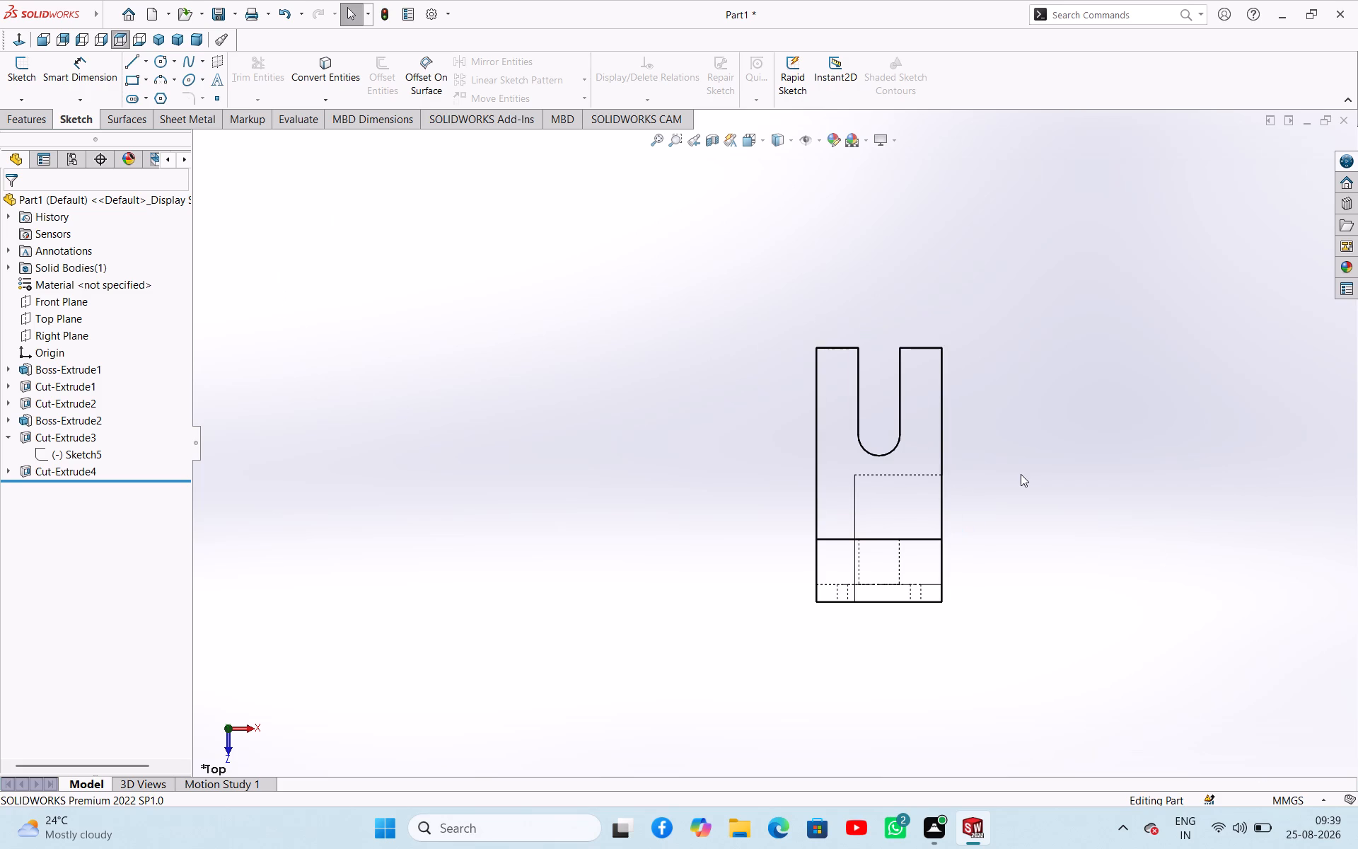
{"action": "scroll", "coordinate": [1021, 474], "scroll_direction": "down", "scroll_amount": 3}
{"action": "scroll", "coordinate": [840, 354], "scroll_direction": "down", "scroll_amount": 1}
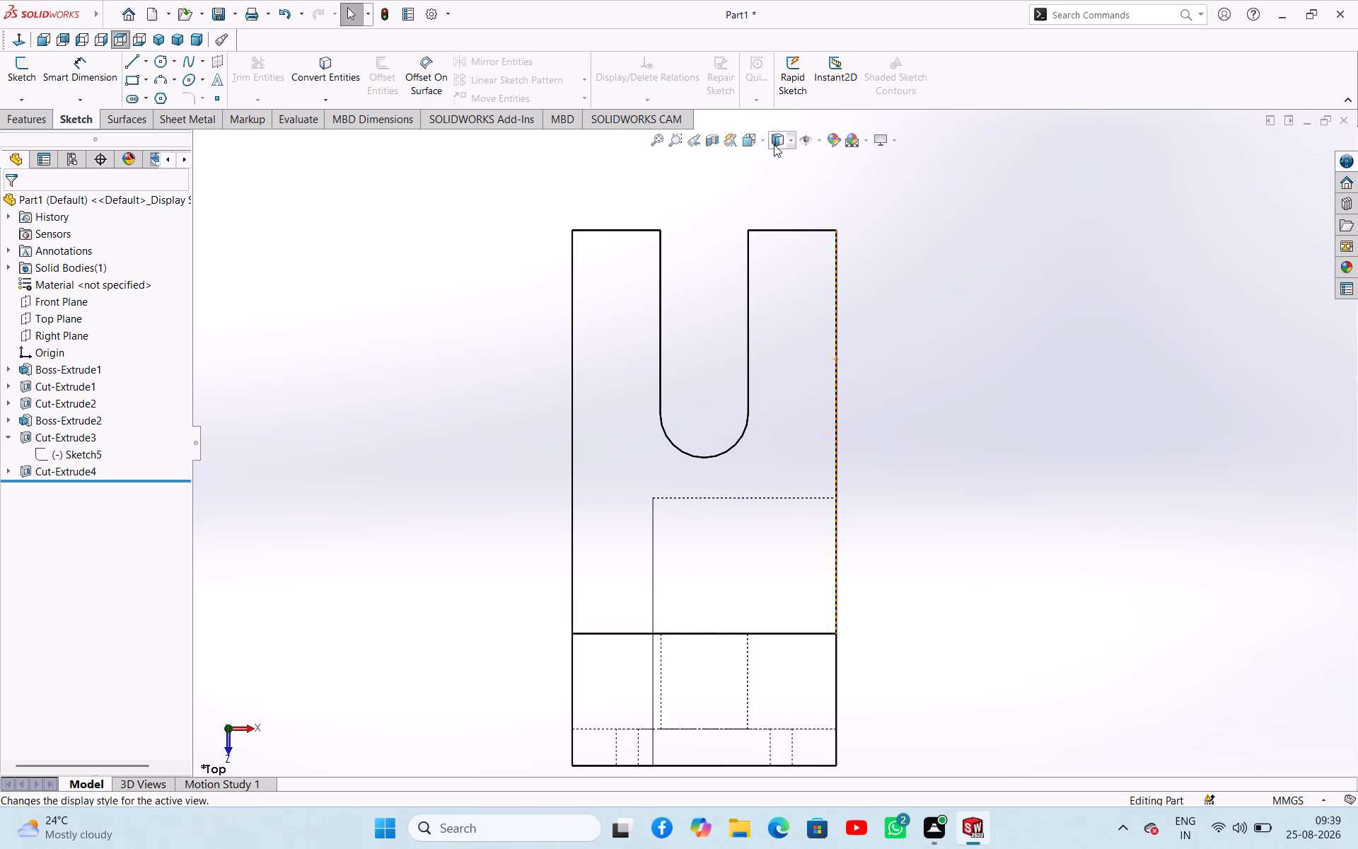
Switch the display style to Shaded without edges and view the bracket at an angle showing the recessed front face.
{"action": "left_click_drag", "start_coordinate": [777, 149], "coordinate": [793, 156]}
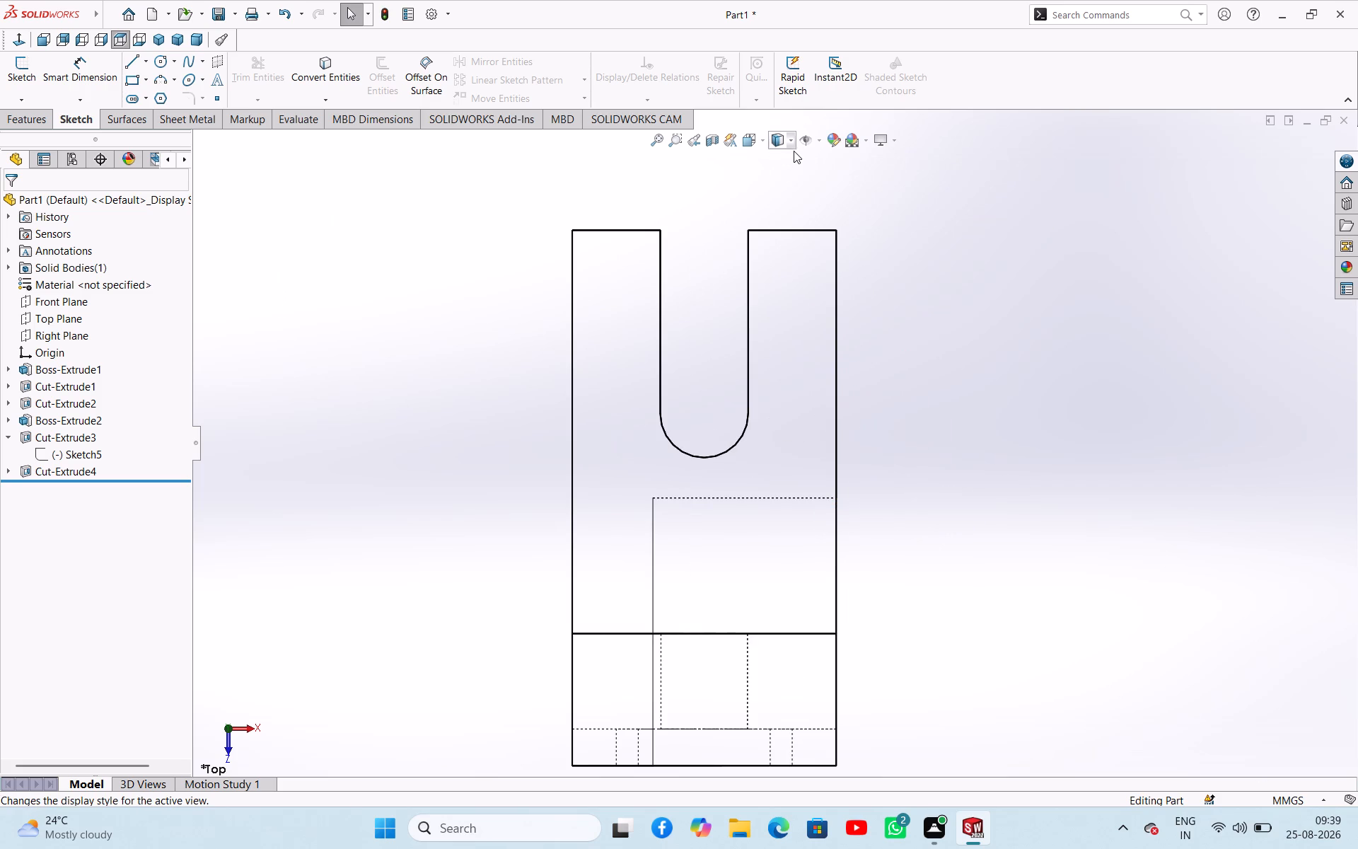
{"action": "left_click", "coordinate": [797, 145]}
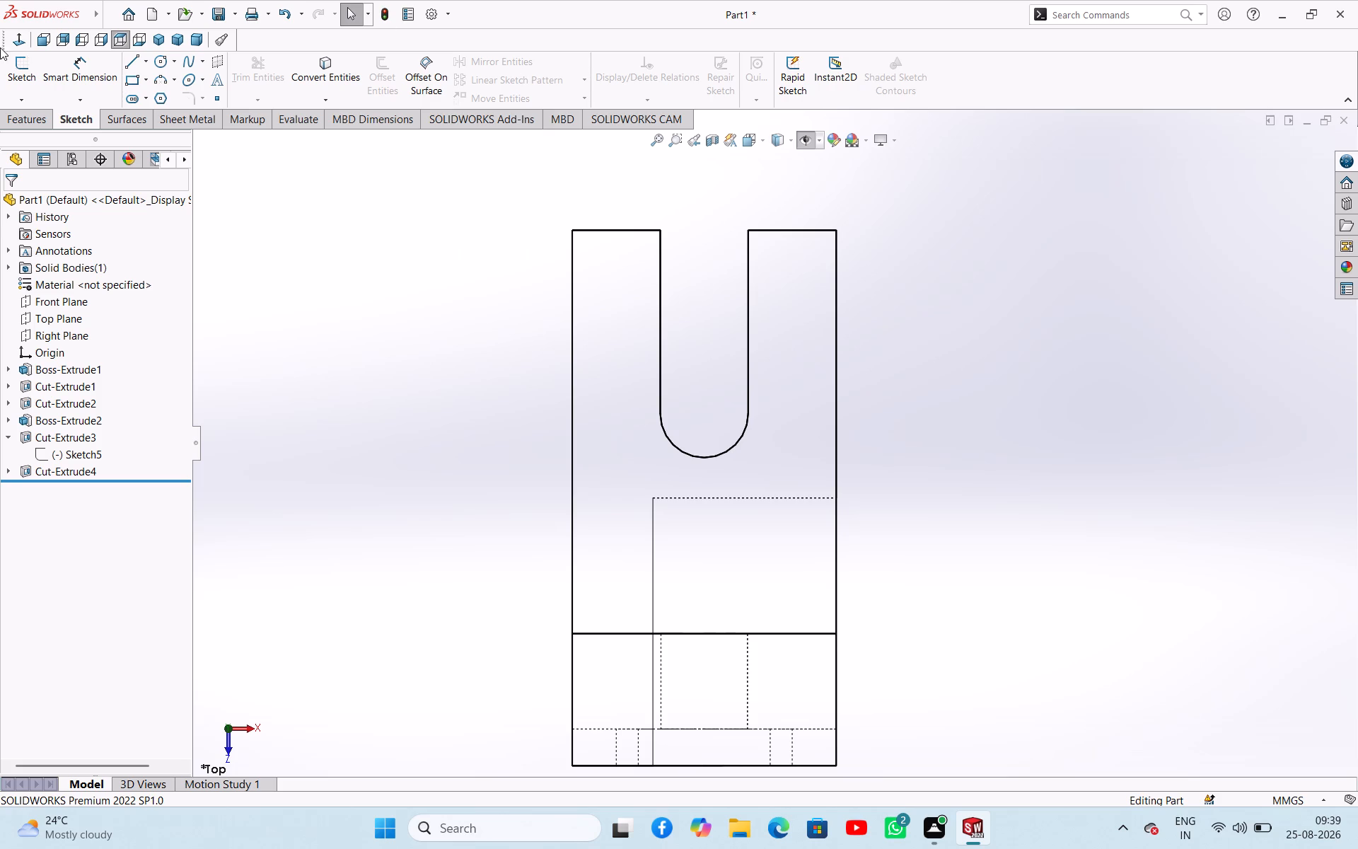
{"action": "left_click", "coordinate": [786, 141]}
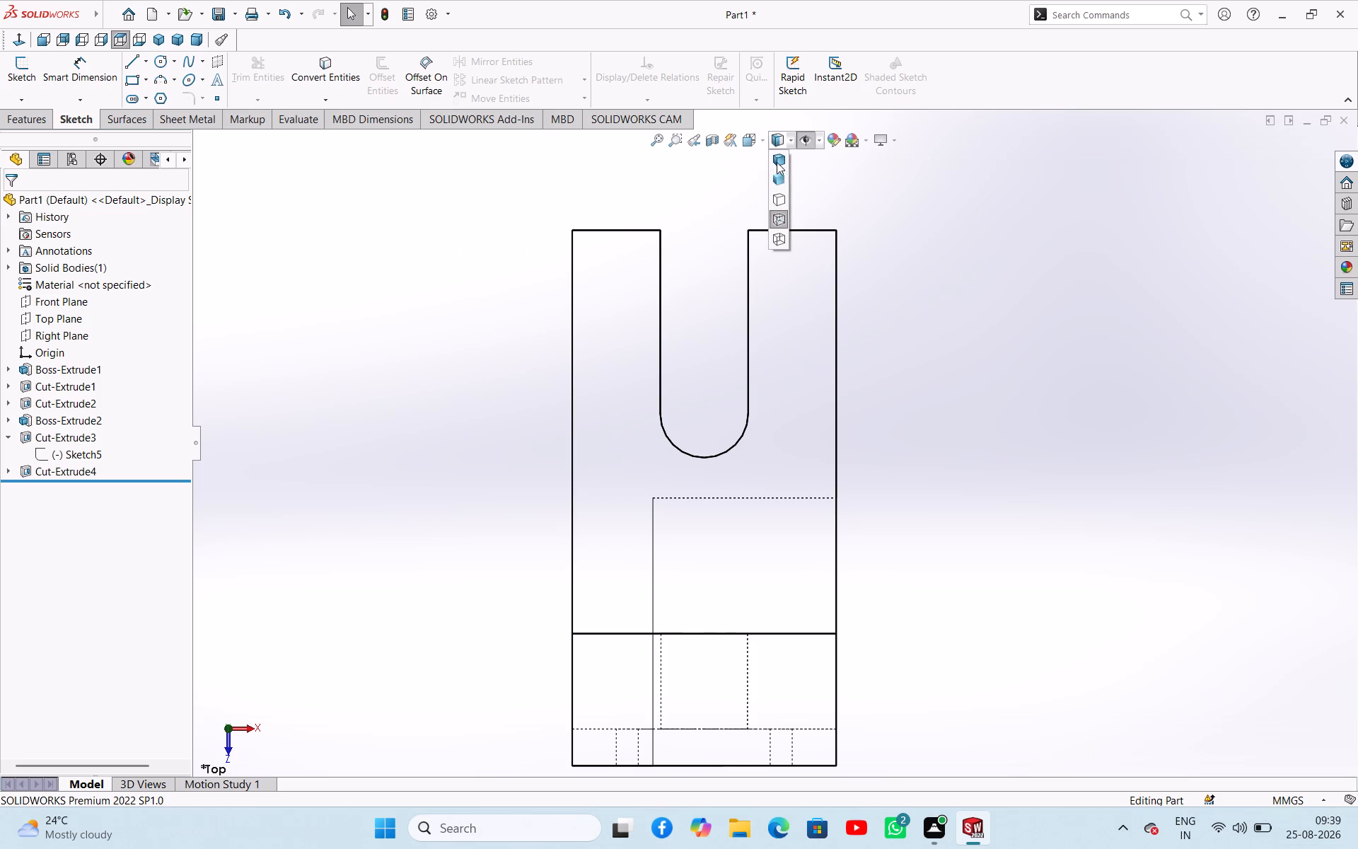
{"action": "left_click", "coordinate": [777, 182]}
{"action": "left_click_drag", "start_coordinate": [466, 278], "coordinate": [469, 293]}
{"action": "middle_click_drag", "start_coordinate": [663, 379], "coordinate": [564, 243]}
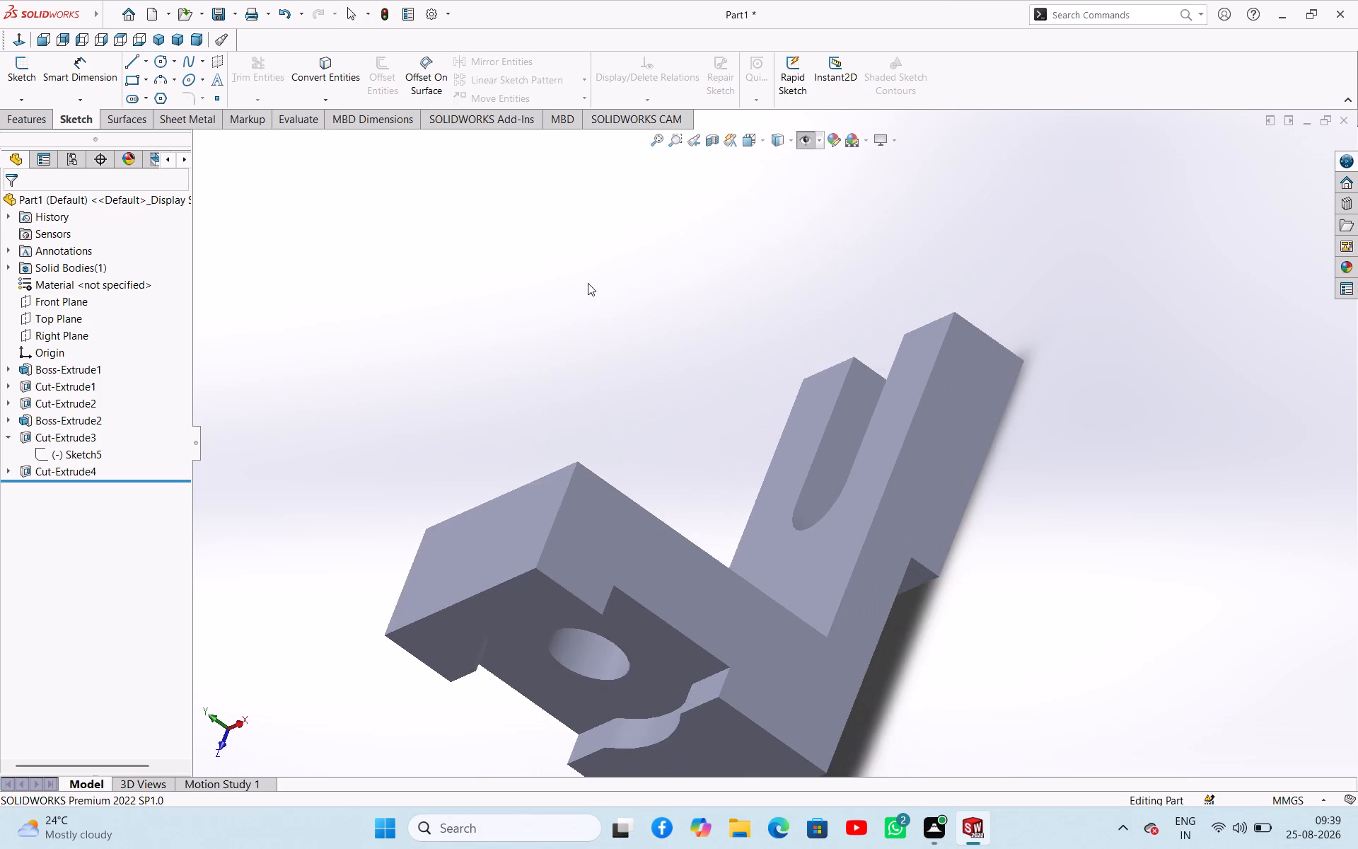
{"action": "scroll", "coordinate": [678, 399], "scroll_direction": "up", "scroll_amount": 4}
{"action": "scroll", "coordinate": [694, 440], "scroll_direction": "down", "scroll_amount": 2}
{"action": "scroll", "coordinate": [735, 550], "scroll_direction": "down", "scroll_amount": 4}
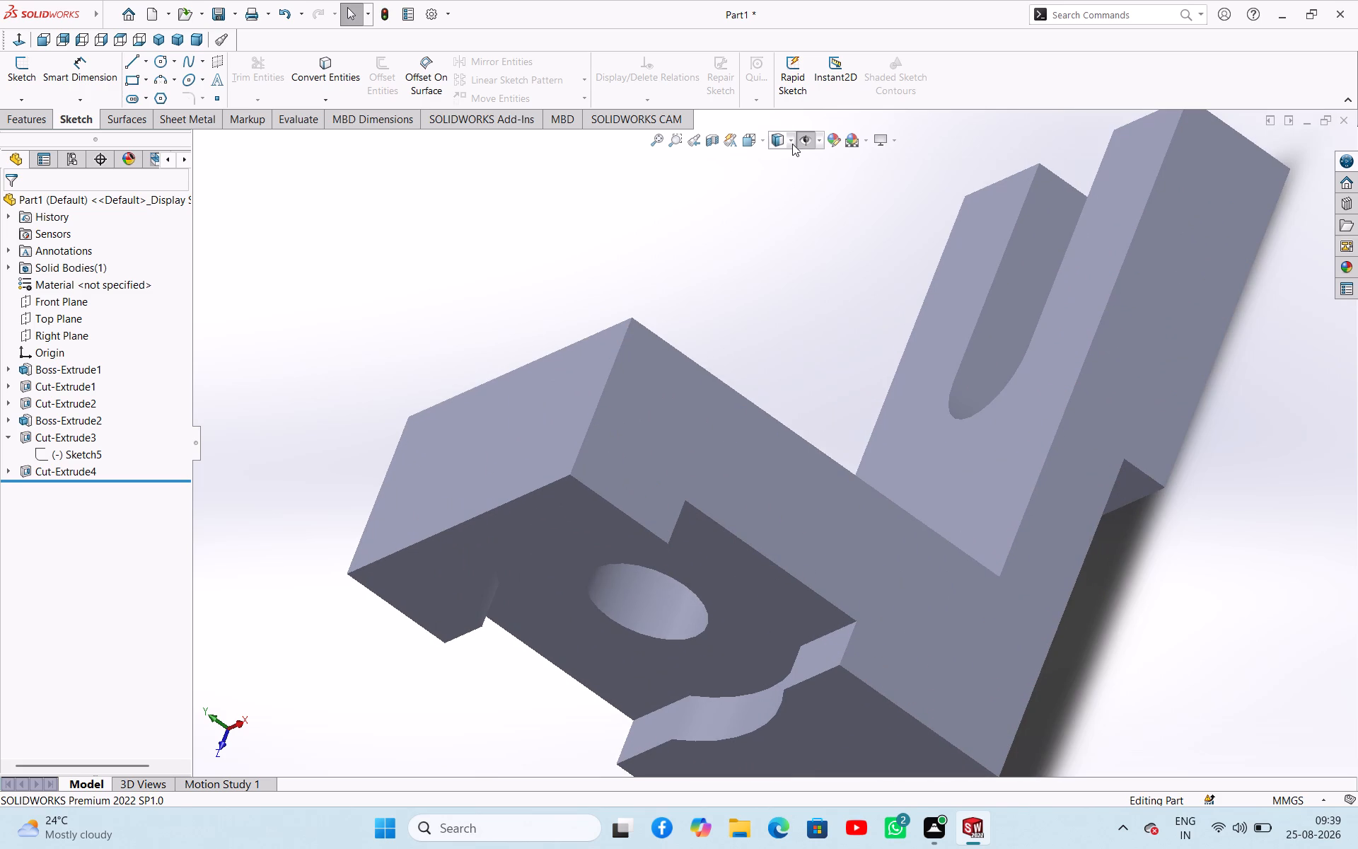
Set the bracket's display style to Shaded With Edges.
{"action": "left_click", "coordinate": [792, 144]}
{"action": "left_click", "coordinate": [779, 161]}
{"action": "left_click", "coordinate": [668, 233]}
{"action": "scroll", "coordinate": [677, 282], "scroll_direction": "up", "scroll_amount": 6}
{"action": "scroll", "coordinate": [891, 312], "scroll_direction": "down", "scroll_amount": 2}
{"action": "scroll", "coordinate": [882, 410], "scroll_direction": "up", "scroll_amount": 2}
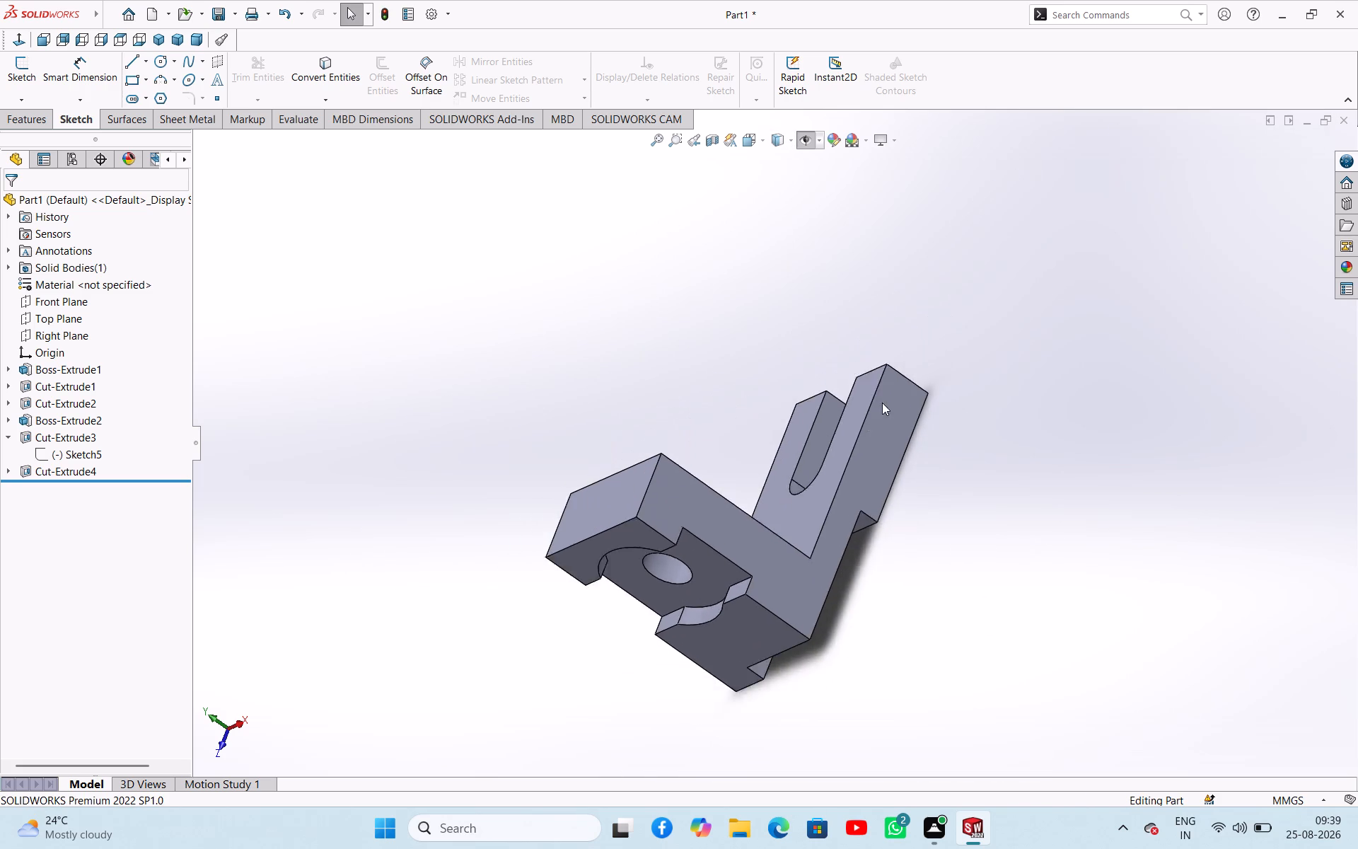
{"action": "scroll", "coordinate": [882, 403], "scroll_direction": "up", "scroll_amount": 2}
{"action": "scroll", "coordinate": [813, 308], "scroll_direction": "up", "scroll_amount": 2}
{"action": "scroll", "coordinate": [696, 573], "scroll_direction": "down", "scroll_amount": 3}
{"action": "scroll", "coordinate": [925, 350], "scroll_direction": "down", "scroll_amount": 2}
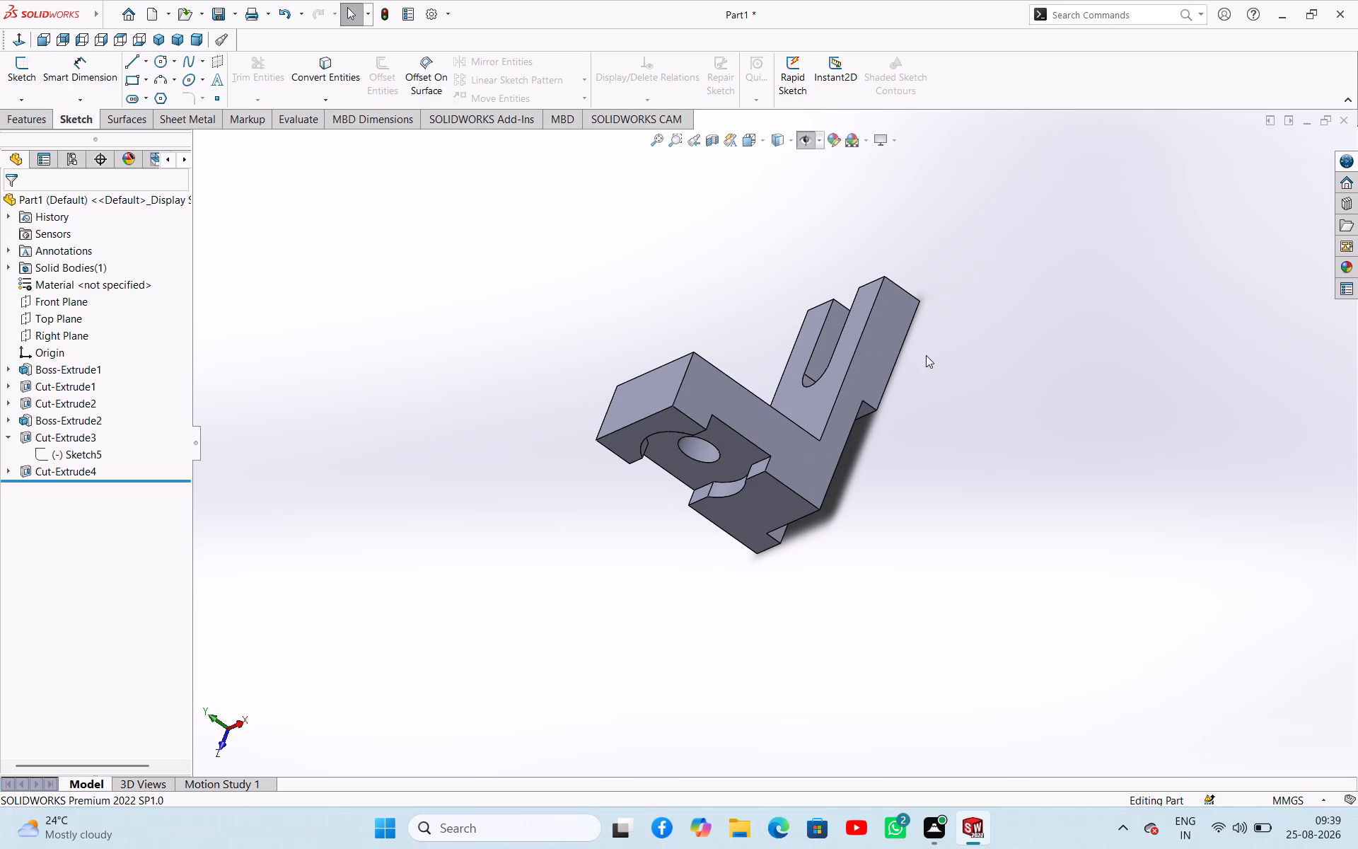
Examine the shaded bracket from the recessed front, the L-shaped side profile and the back with the hole and slotted base.
{"action": "left_click", "coordinate": [851, 355]}
{"action": "left_click", "coordinate": [965, 381]}
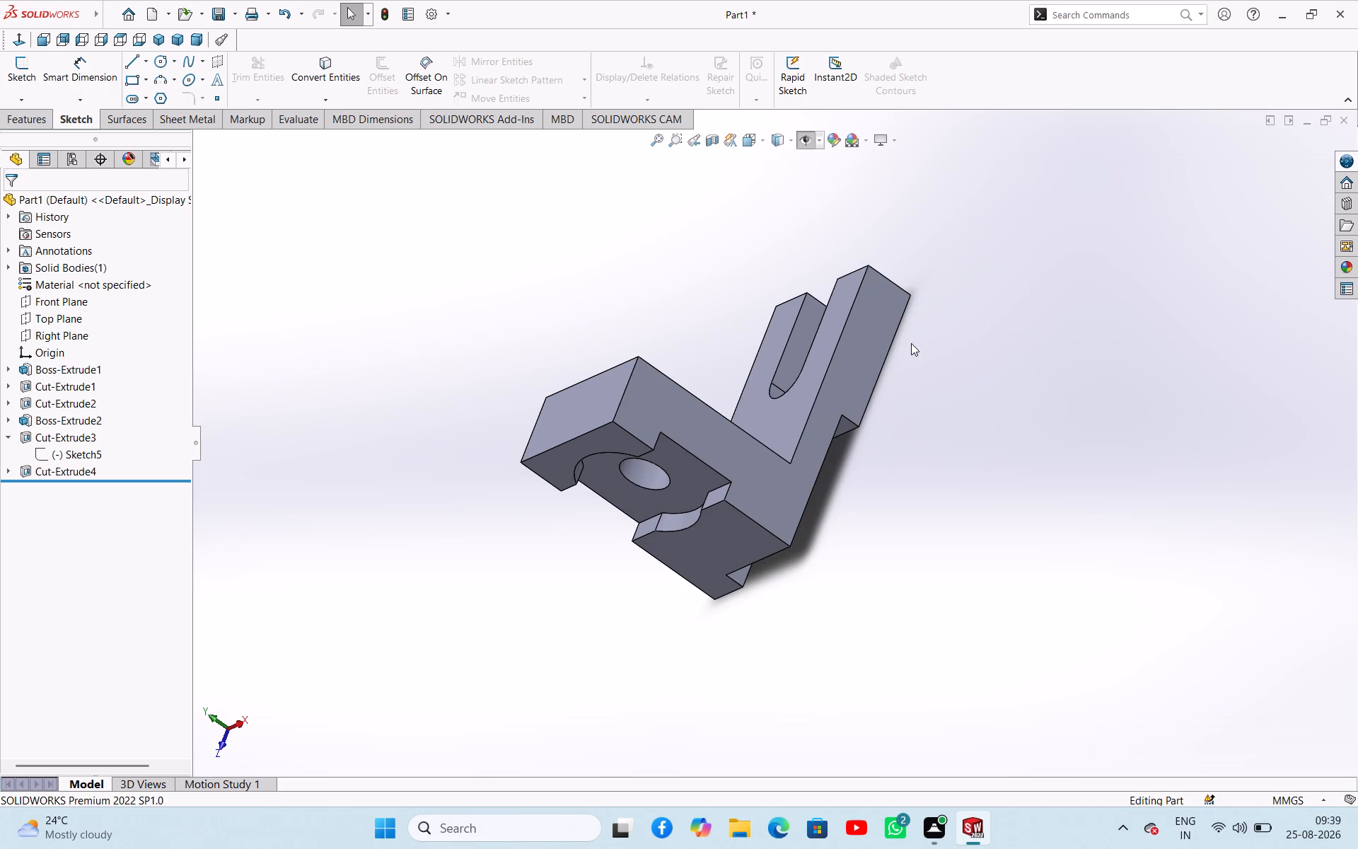
{"action": "middle_click_drag", "start_coordinate": [911, 341], "coordinate": [1046, 190]}
{"action": "middle_click_drag", "start_coordinate": [982, 456], "coordinate": [997, 419]}
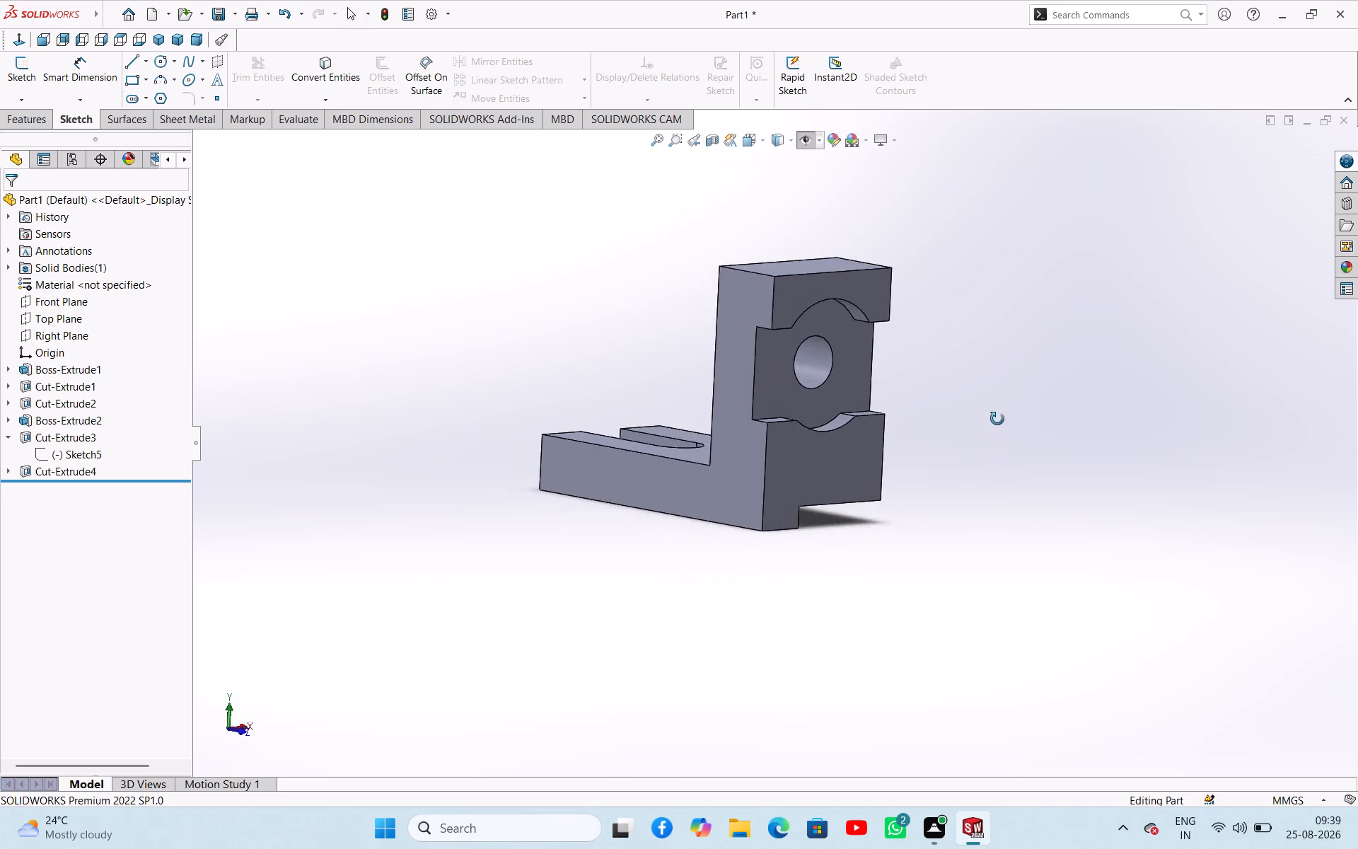
{"action": "middle_click_drag", "start_coordinate": [997, 419], "coordinate": [1084, 345]}
{"action": "scroll", "coordinate": [825, 432], "scroll_direction": "down", "scroll_amount": 1}
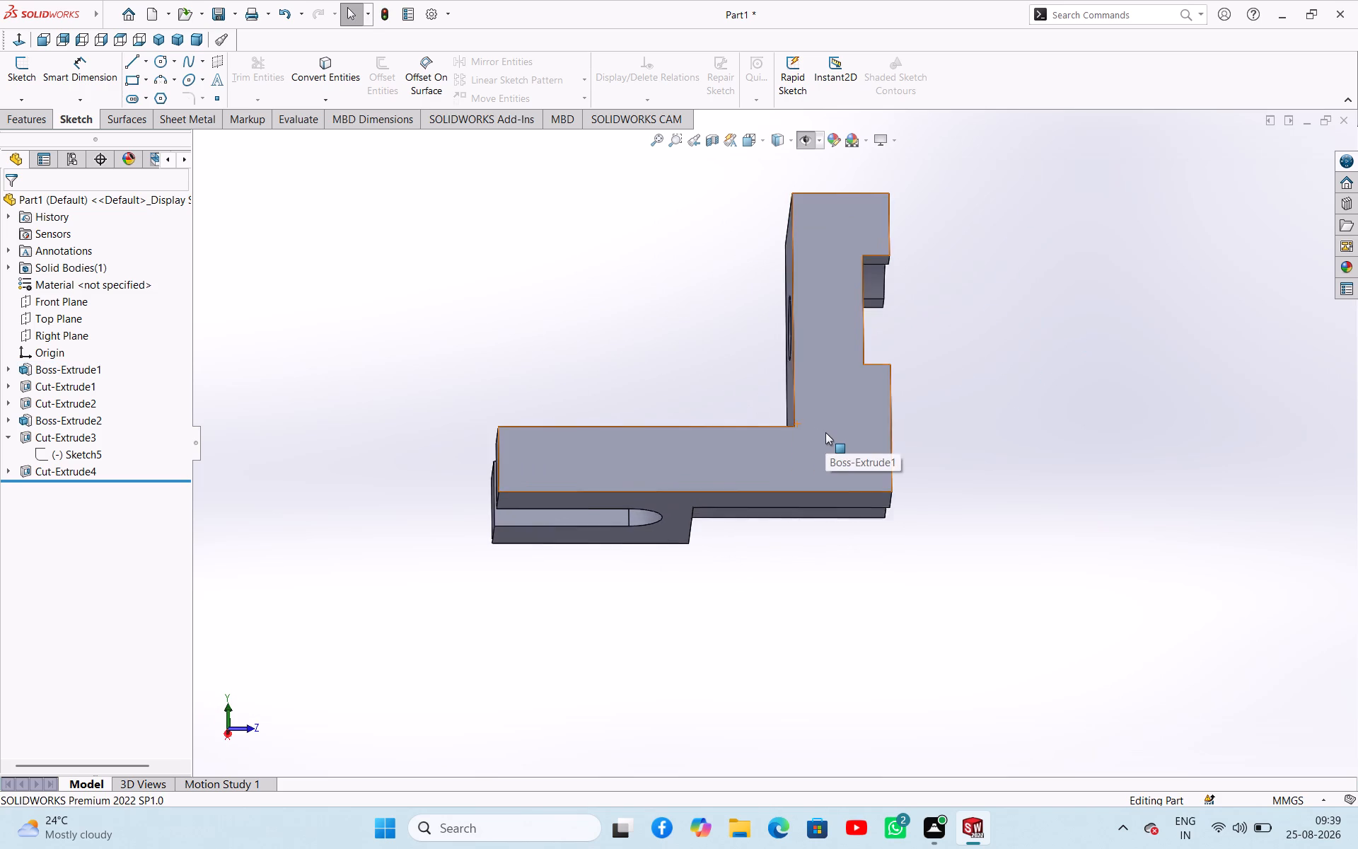
{"action": "scroll", "coordinate": [825, 432], "scroll_direction": "down", "scroll_amount": 1}
{"action": "scroll", "coordinate": [825, 432], "scroll_direction": "up", "scroll_amount": 7}
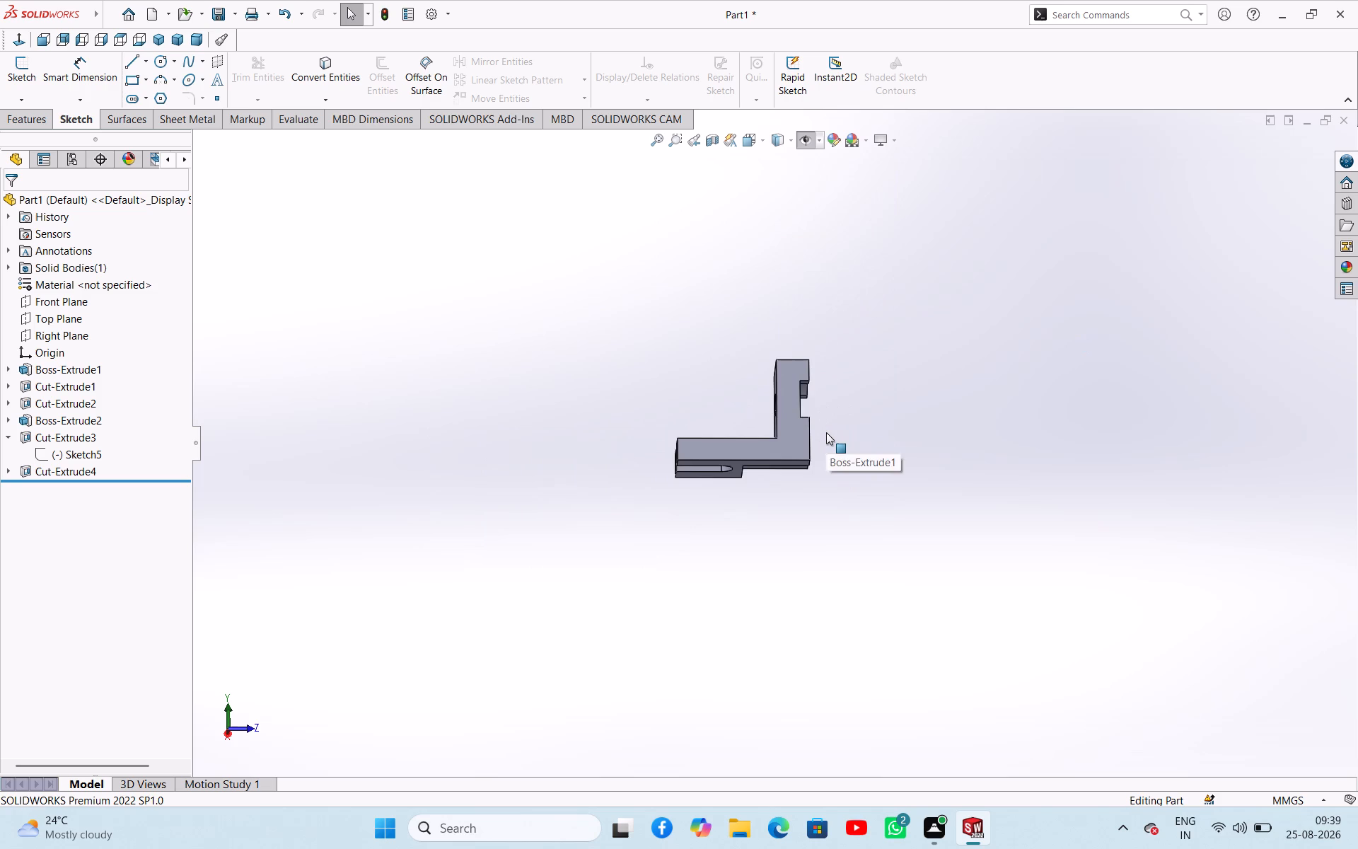
{"action": "scroll", "coordinate": [826, 427], "scroll_direction": "up", "scroll_amount": 3}
{"action": "scroll", "coordinate": [826, 422], "scroll_direction": "down", "scroll_amount": 4}
{"action": "left_click", "coordinate": [808, 421]}
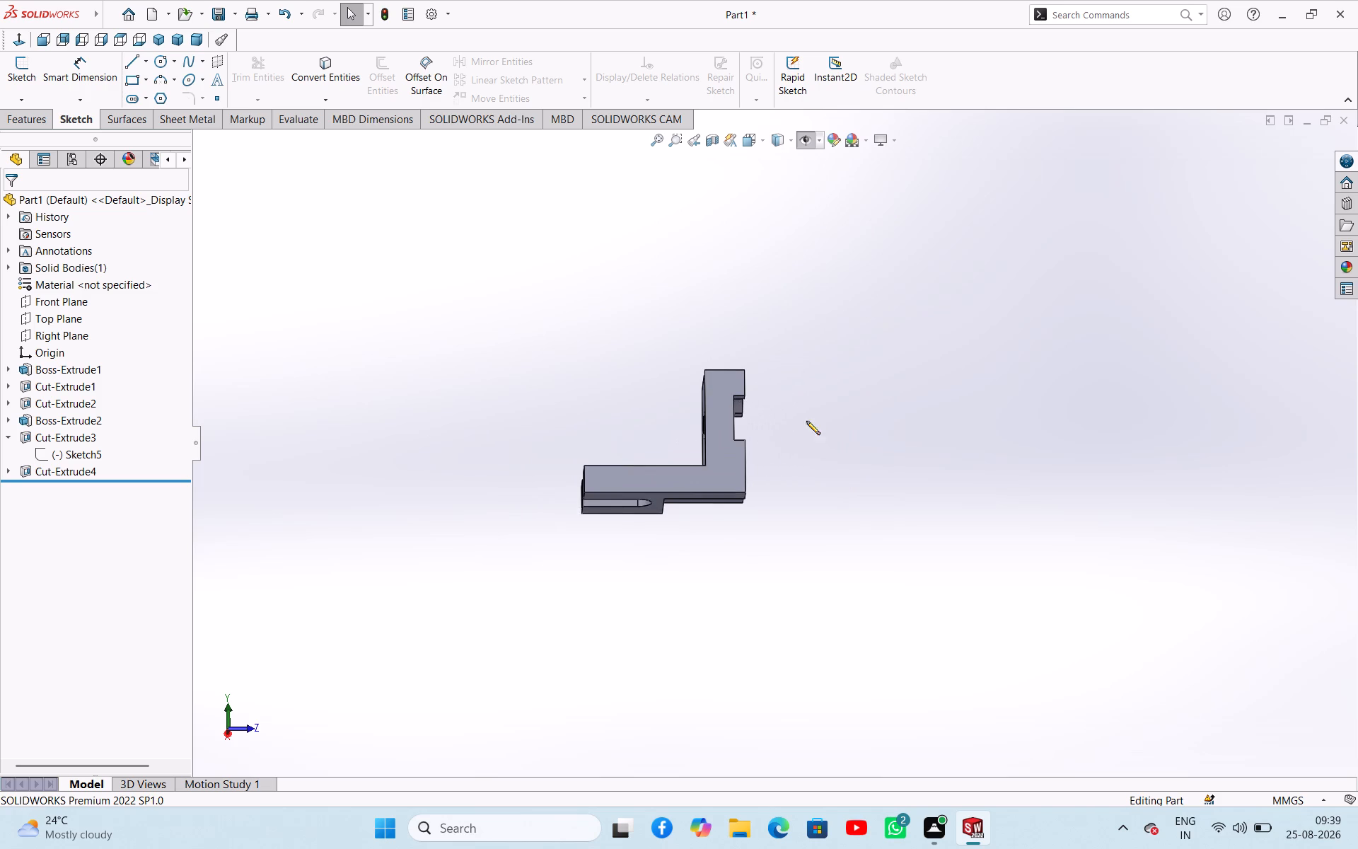
{"action": "middle_click_drag", "start_coordinate": [721, 419], "coordinate": [1048, 431]}
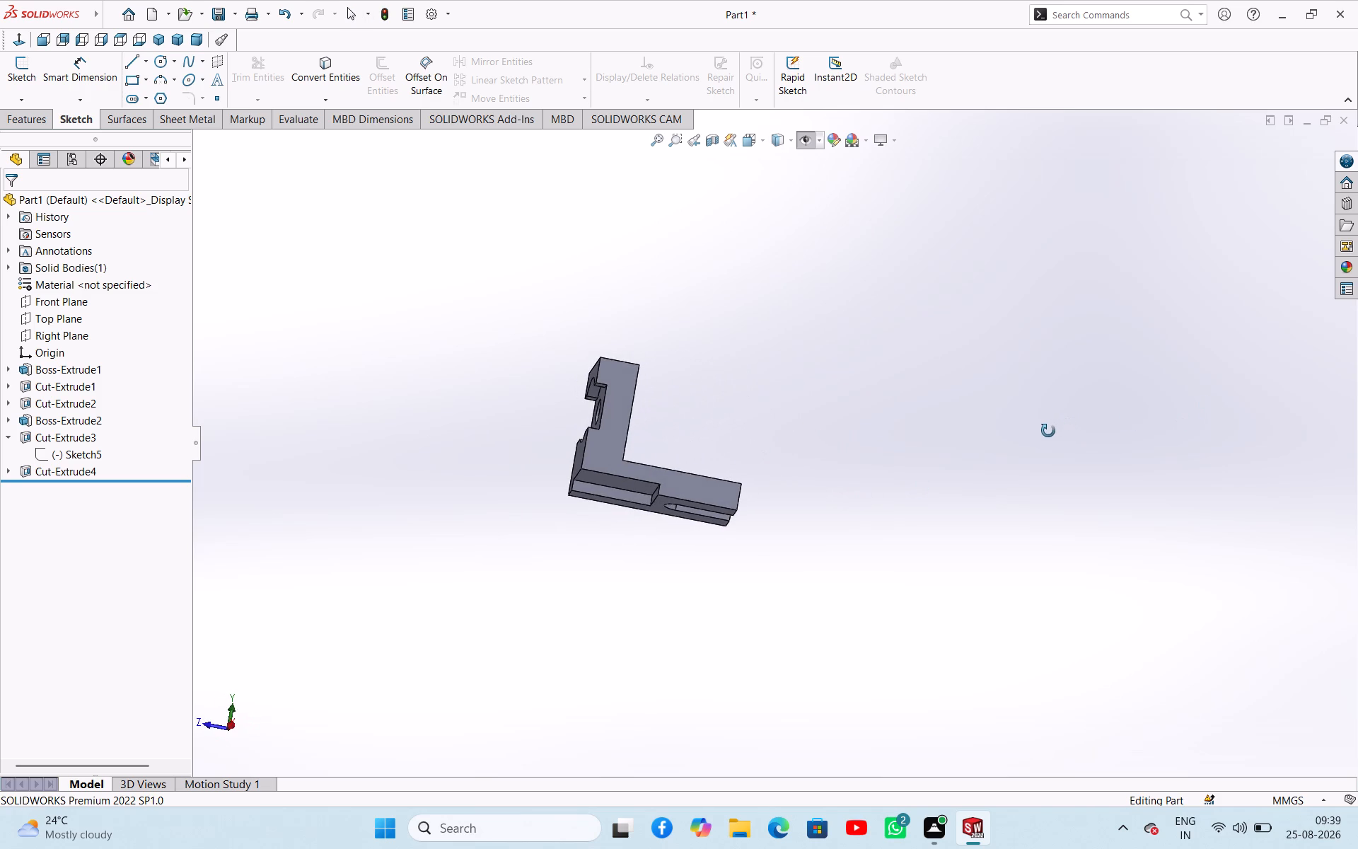
{"action": "middle_click_drag", "start_coordinate": [1048, 431], "coordinate": [810, 473]}
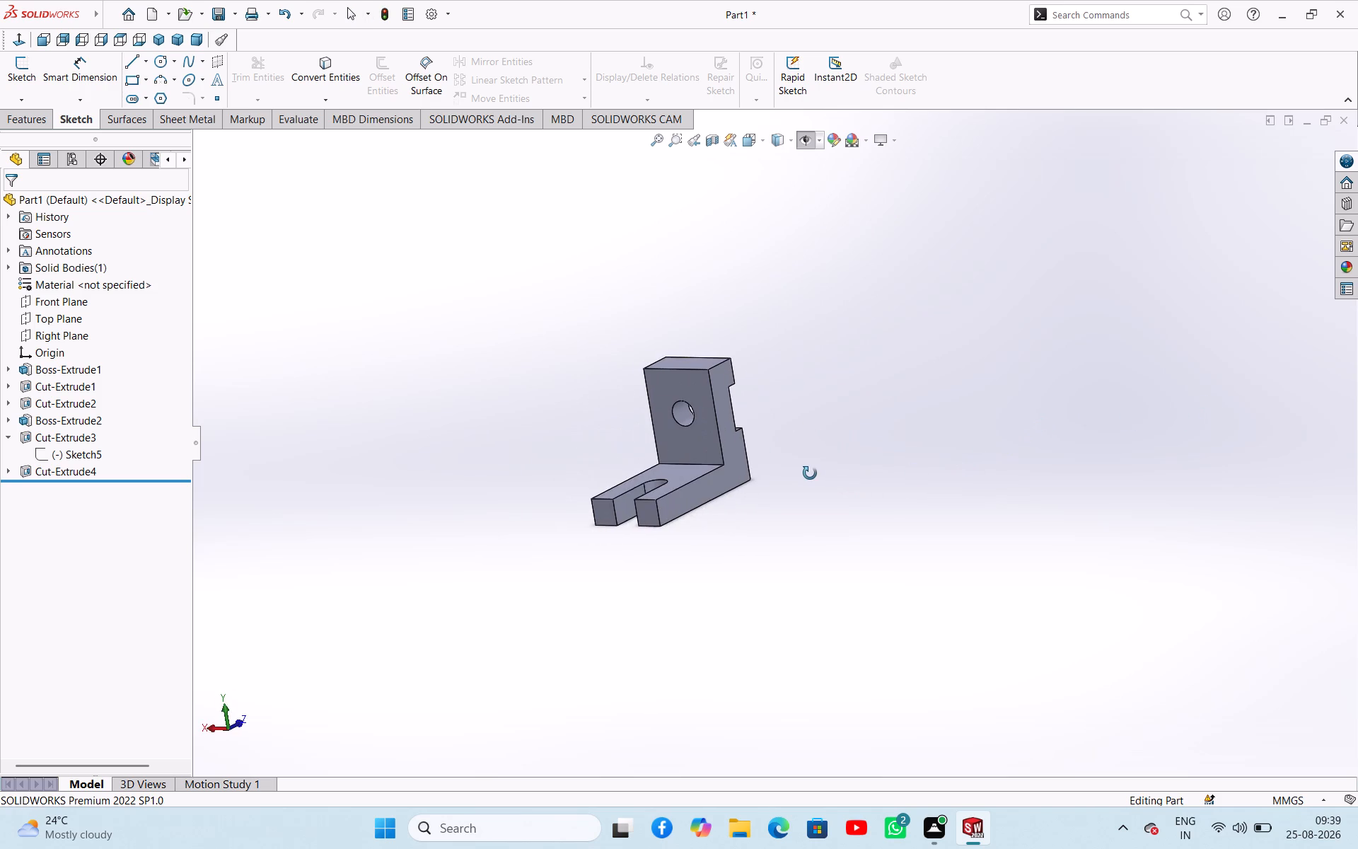
{"action": "middle_click_drag", "start_coordinate": [810, 473], "coordinate": [807, 469]}
{"action": "scroll", "coordinate": [736, 429], "scroll_direction": "up", "scroll_amount": 2}
{"action": "scroll", "coordinate": [711, 422], "scroll_direction": "down", "scroll_amount": 2}
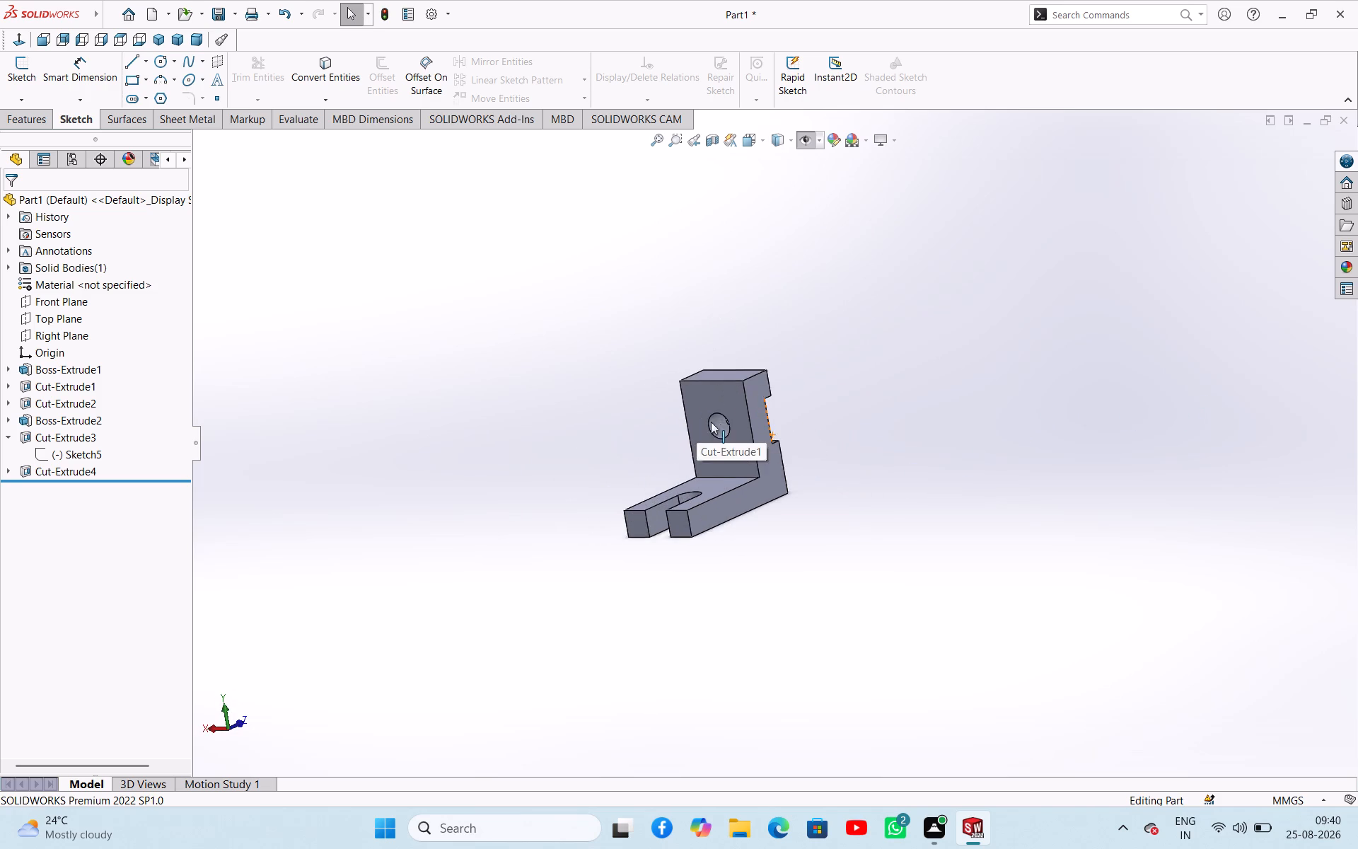
{"action": "scroll", "coordinate": [712, 416], "scroll_direction": "down", "scroll_amount": 3}
Inspect the upright block's back face, the bracket's side face and the through hole by selecting each in turn.
{"action": "left_click", "coordinate": [679, 382]}
{"action": "left_click", "coordinate": [736, 442]}
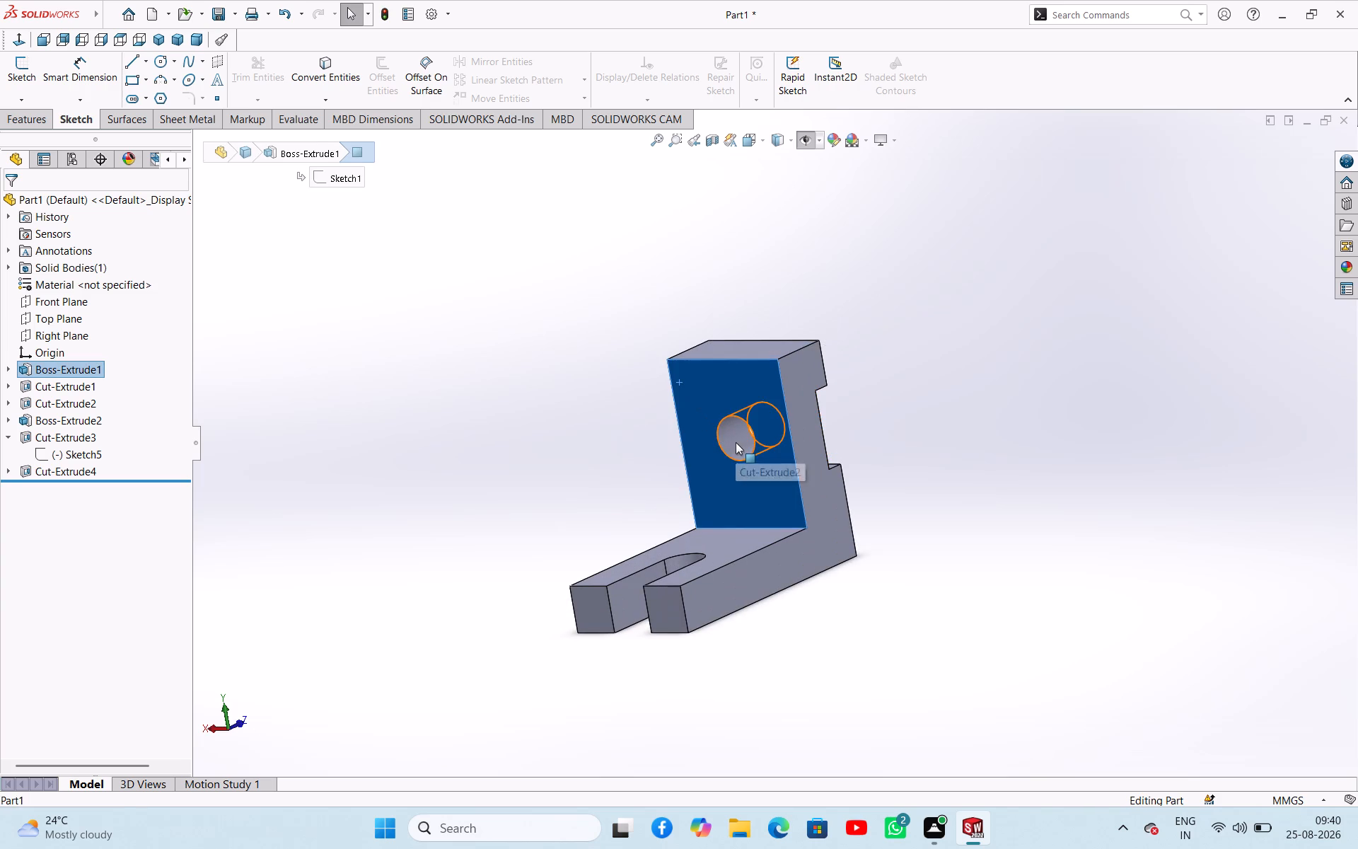
{"action": "left_click", "coordinate": [550, 443]}
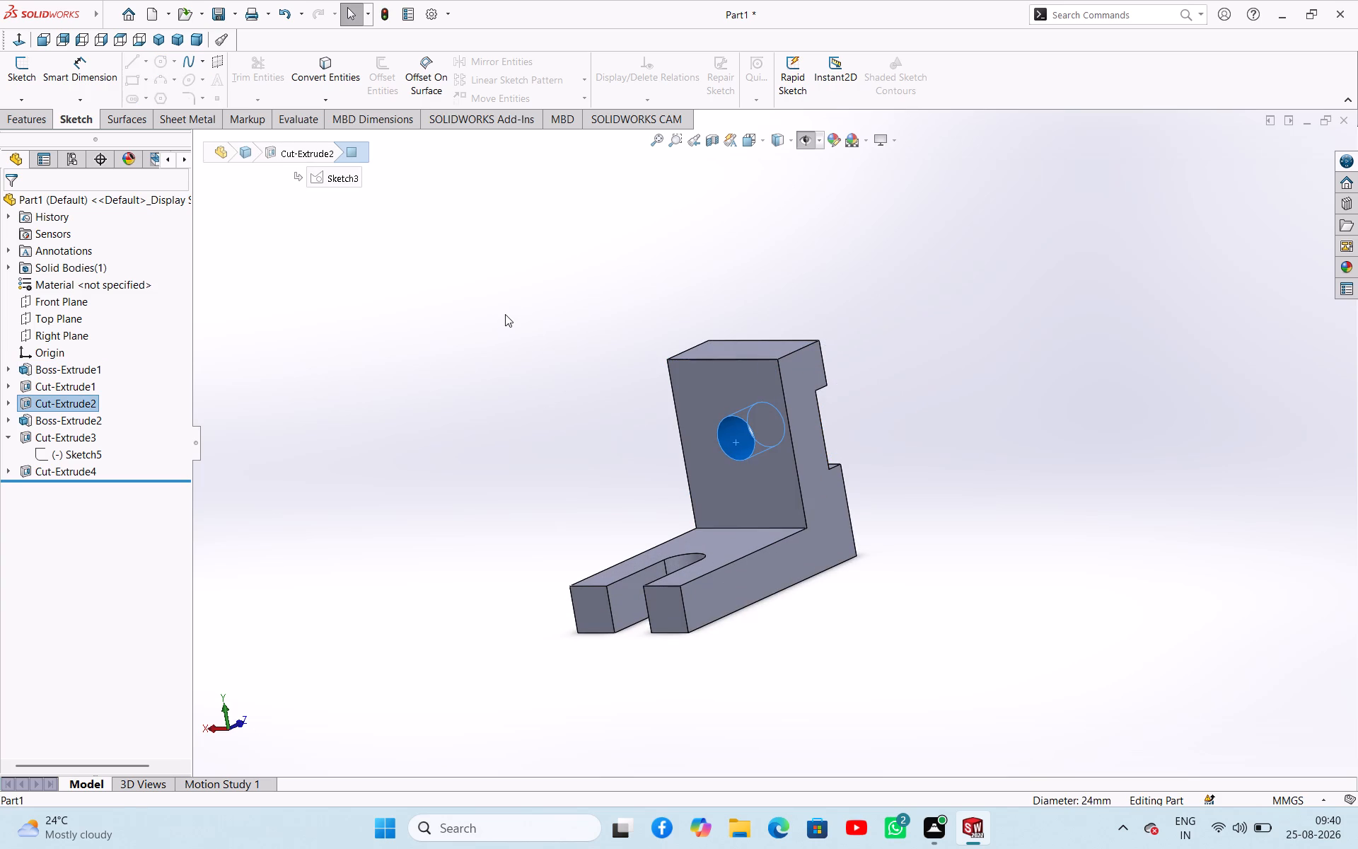
{"action": "scroll", "coordinate": [478, 298], "scroll_direction": "up", "scroll_amount": 1}
{"action": "left_click", "coordinate": [806, 449]}
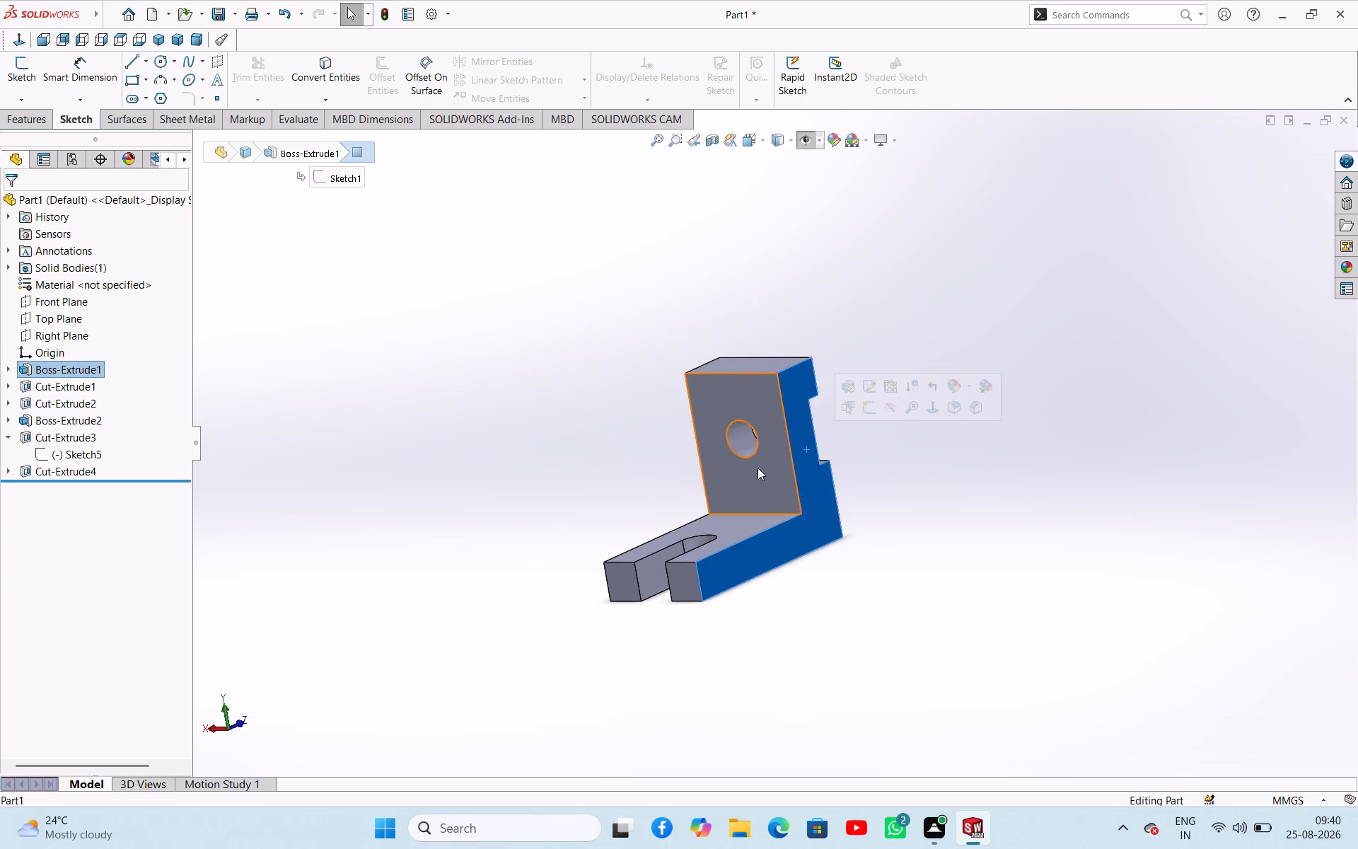
{"action": "left_click_drag", "start_coordinate": [539, 437], "coordinate": [556, 439]}
{"action": "left_click", "coordinate": [741, 431]}
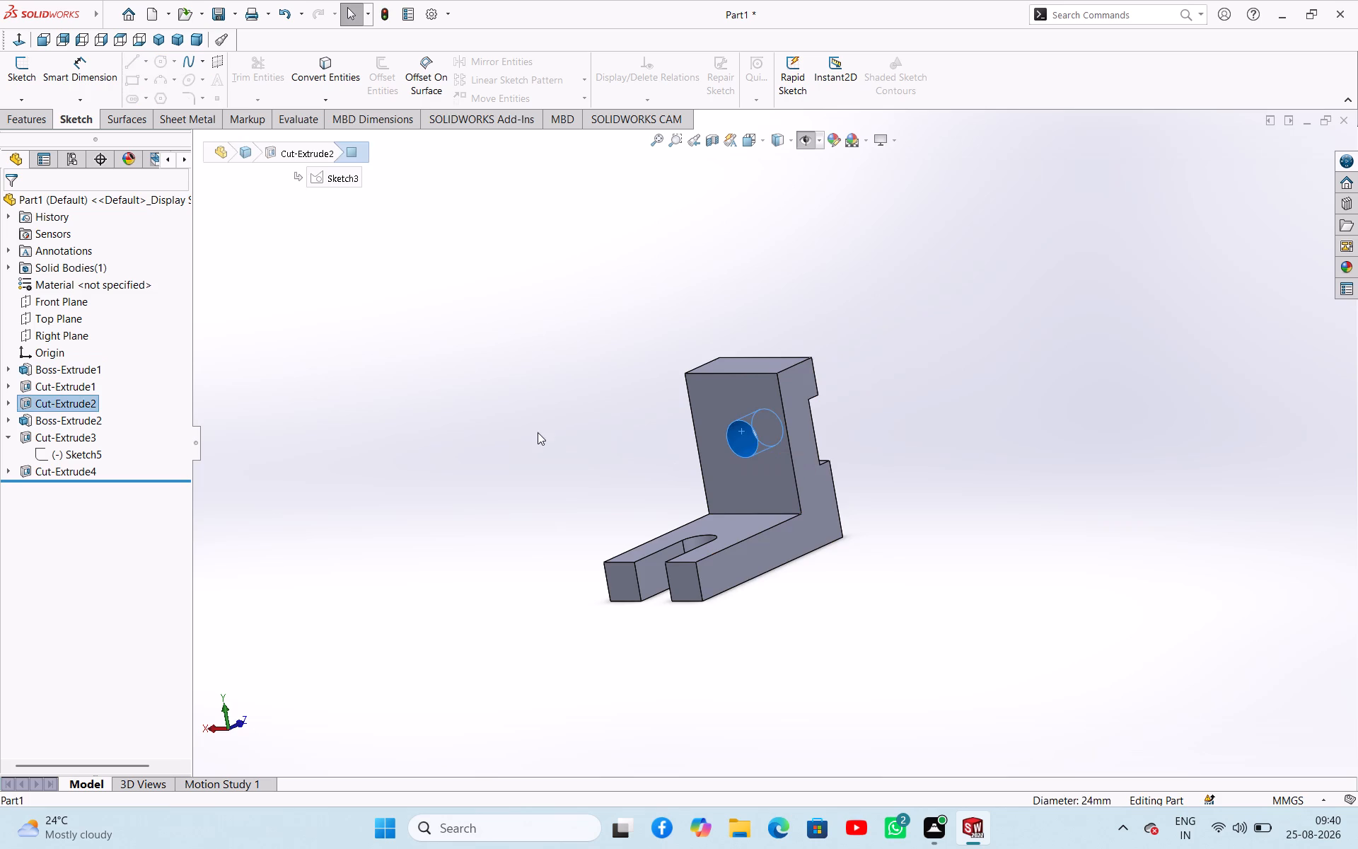
{"action": "left_click", "coordinate": [523, 424]}
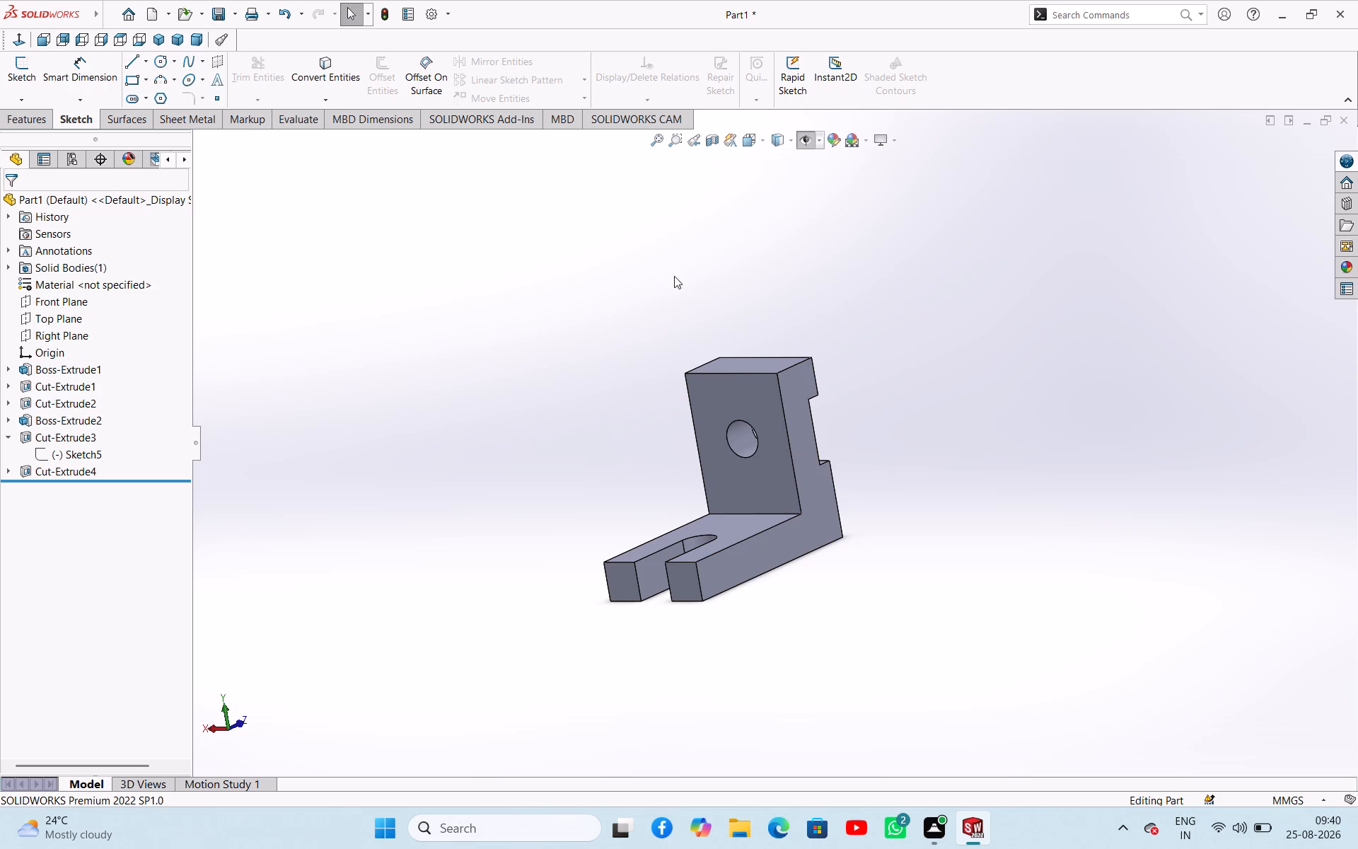
{"action": "scroll", "coordinate": [124, 94], "scroll_direction": "up", "scroll_amount": 2}
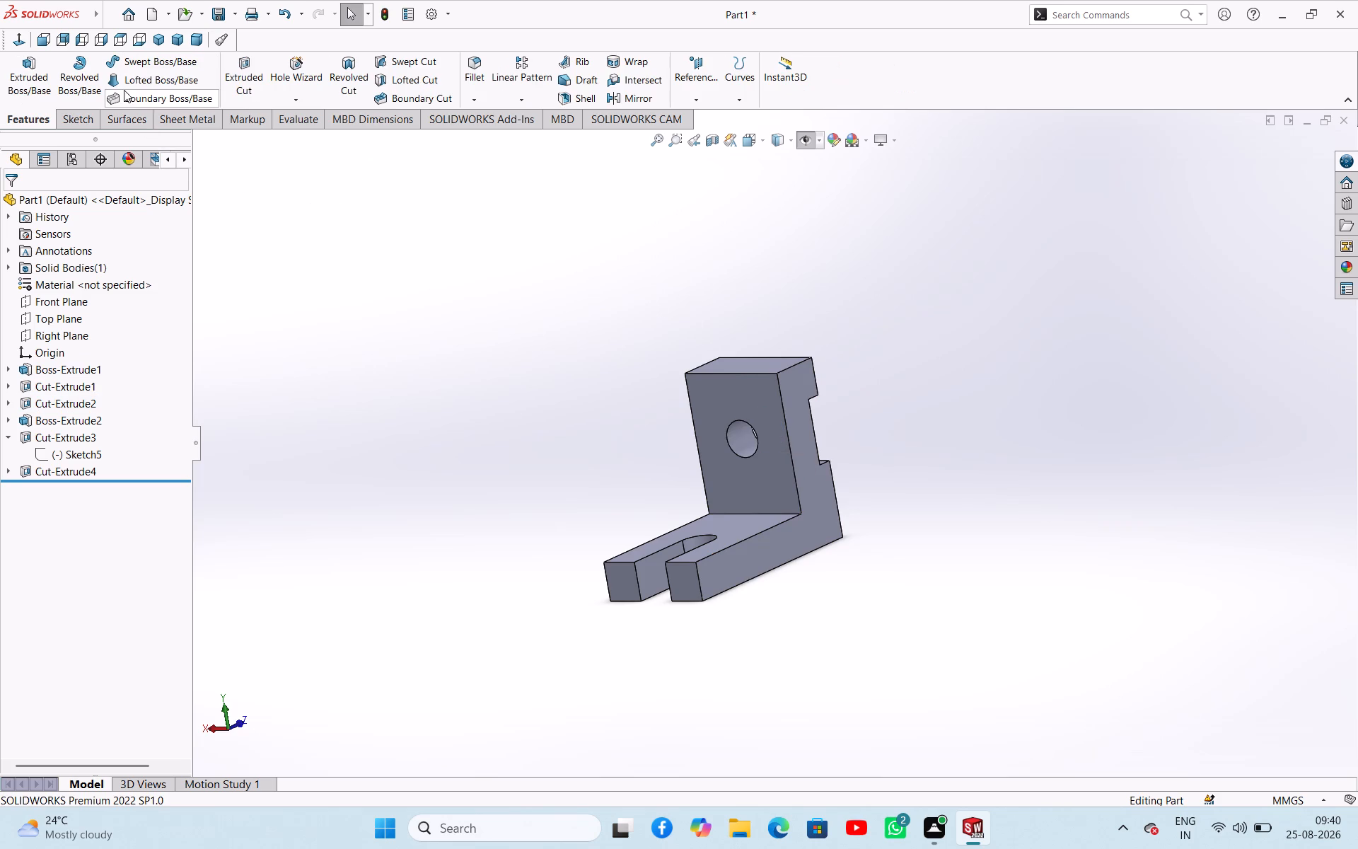
{"action": "scroll", "coordinate": [67, 125], "scroll_direction": "down", "scroll_amount": 1}
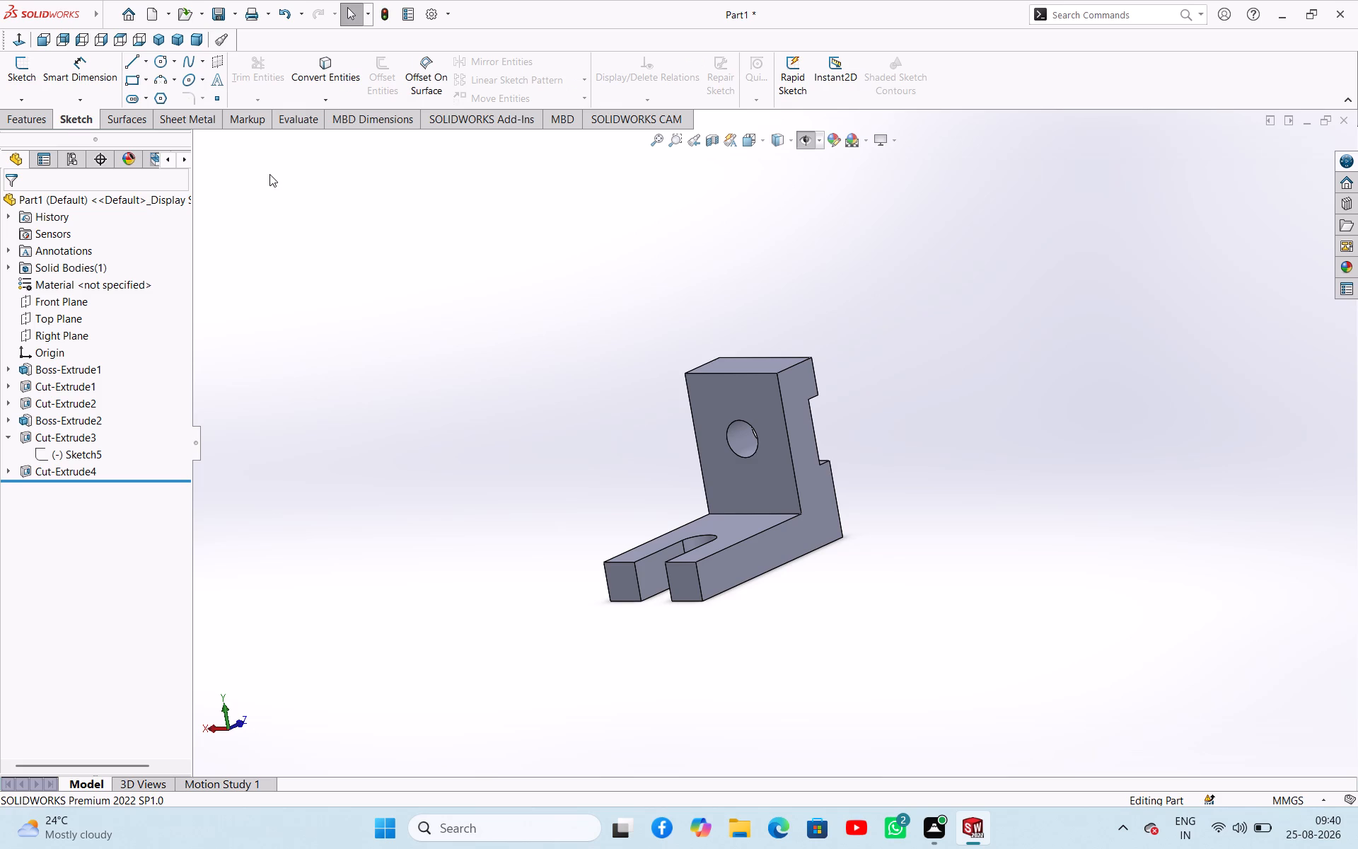
Examine the through hole in the upright block up close, highlighting its cylindrical face, and clear the selection.
{"action": "scroll", "coordinate": [783, 449], "scroll_direction": "down", "scroll_amount": 2}
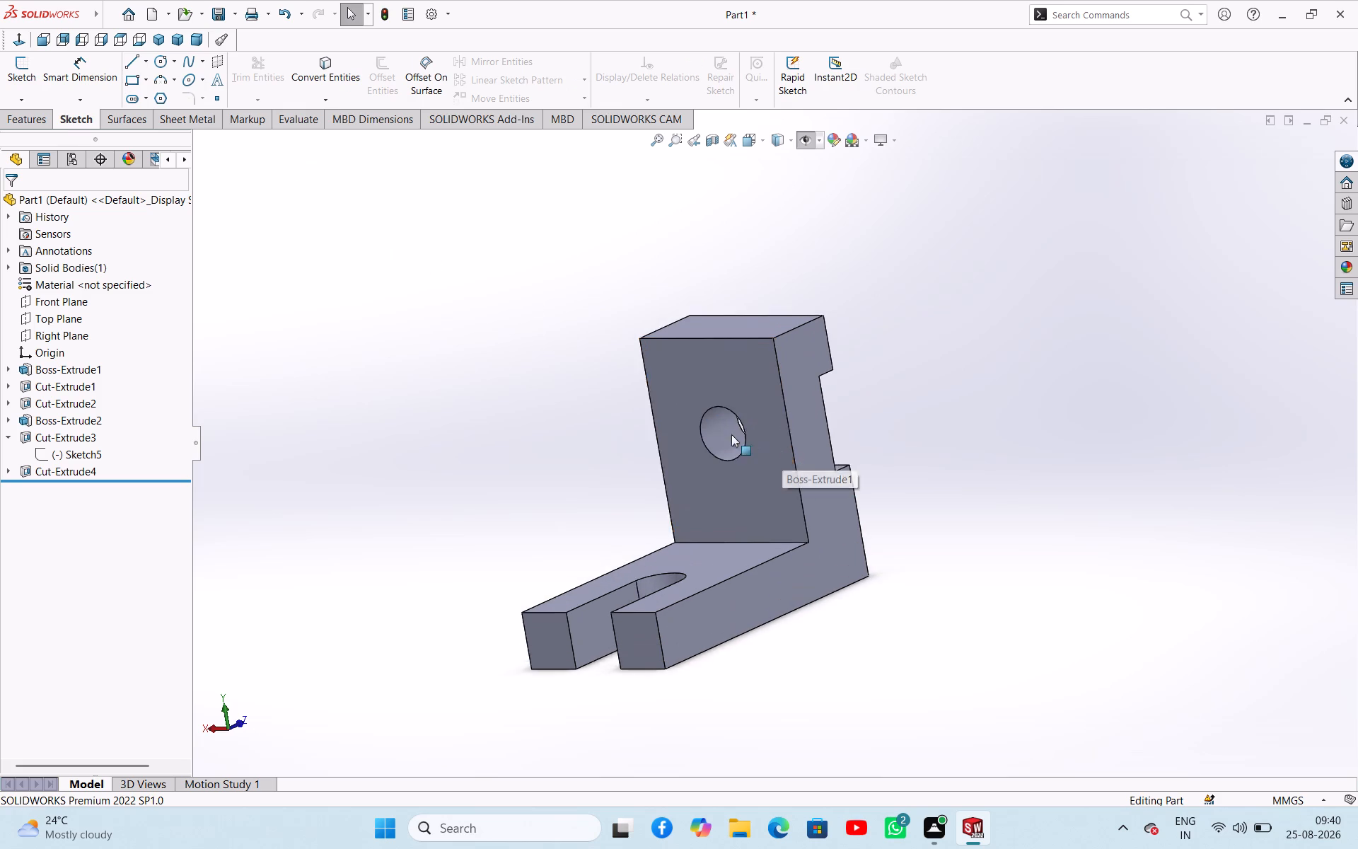
{"action": "scroll", "coordinate": [721, 430], "scroll_direction": "down", "scroll_amount": 4}
{"action": "left_click", "coordinate": [712, 420]}
{"action": "left_click", "coordinate": [344, 300]}
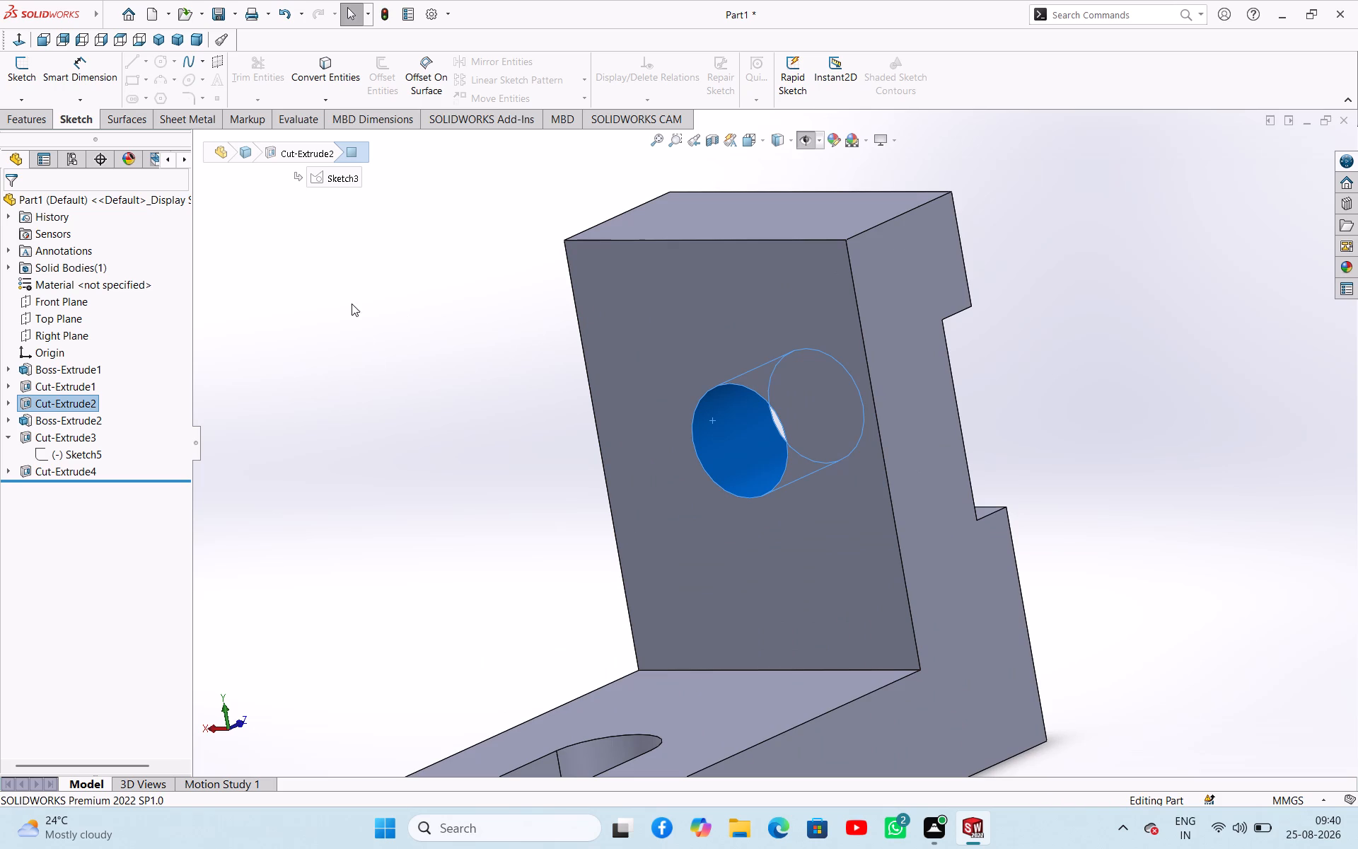
{"action": "left_click", "coordinate": [749, 436]}
{"action": "left_click", "coordinate": [414, 380]}
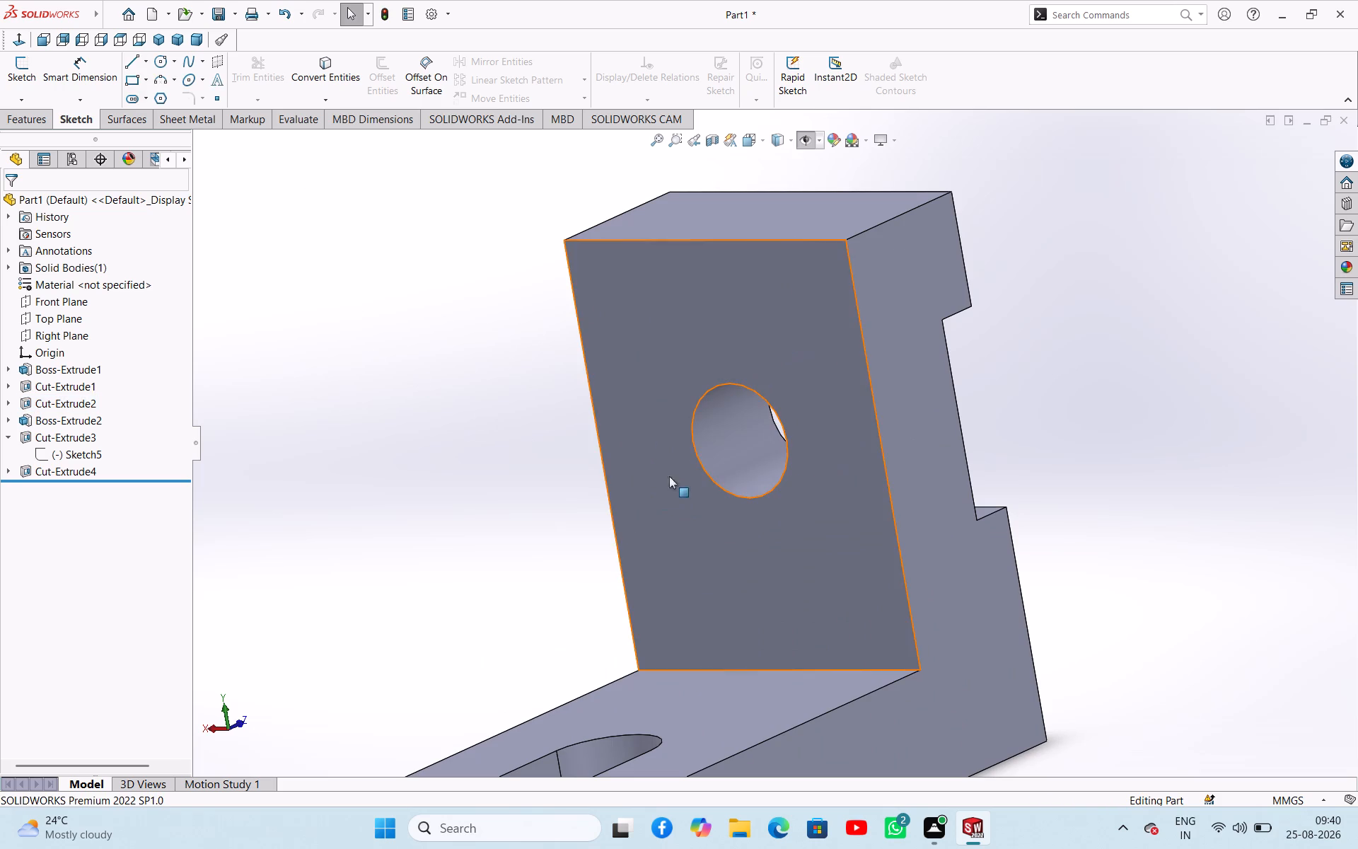
{"action": "left_click", "coordinate": [702, 443]}
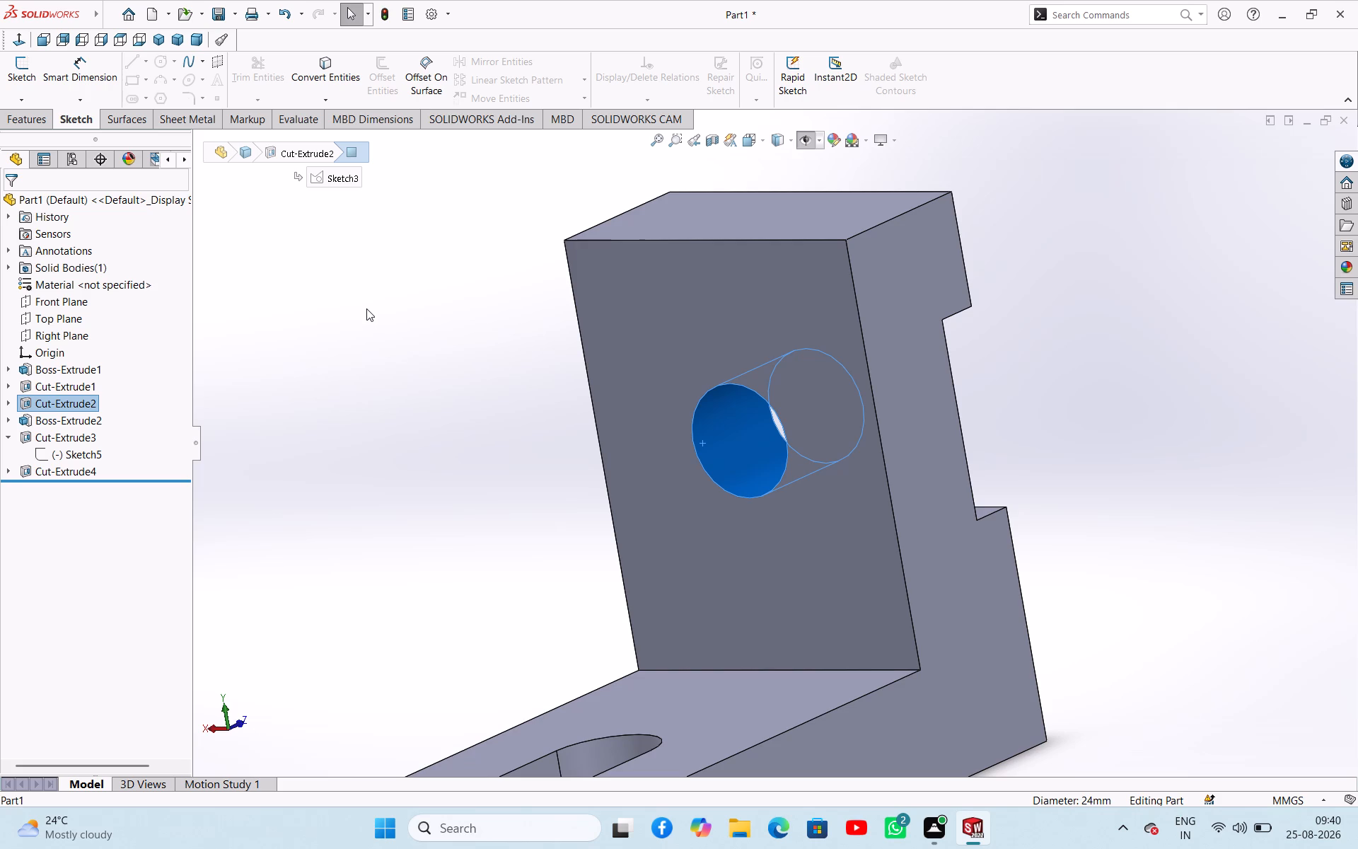
{"action": "left_click", "coordinate": [460, 381]}
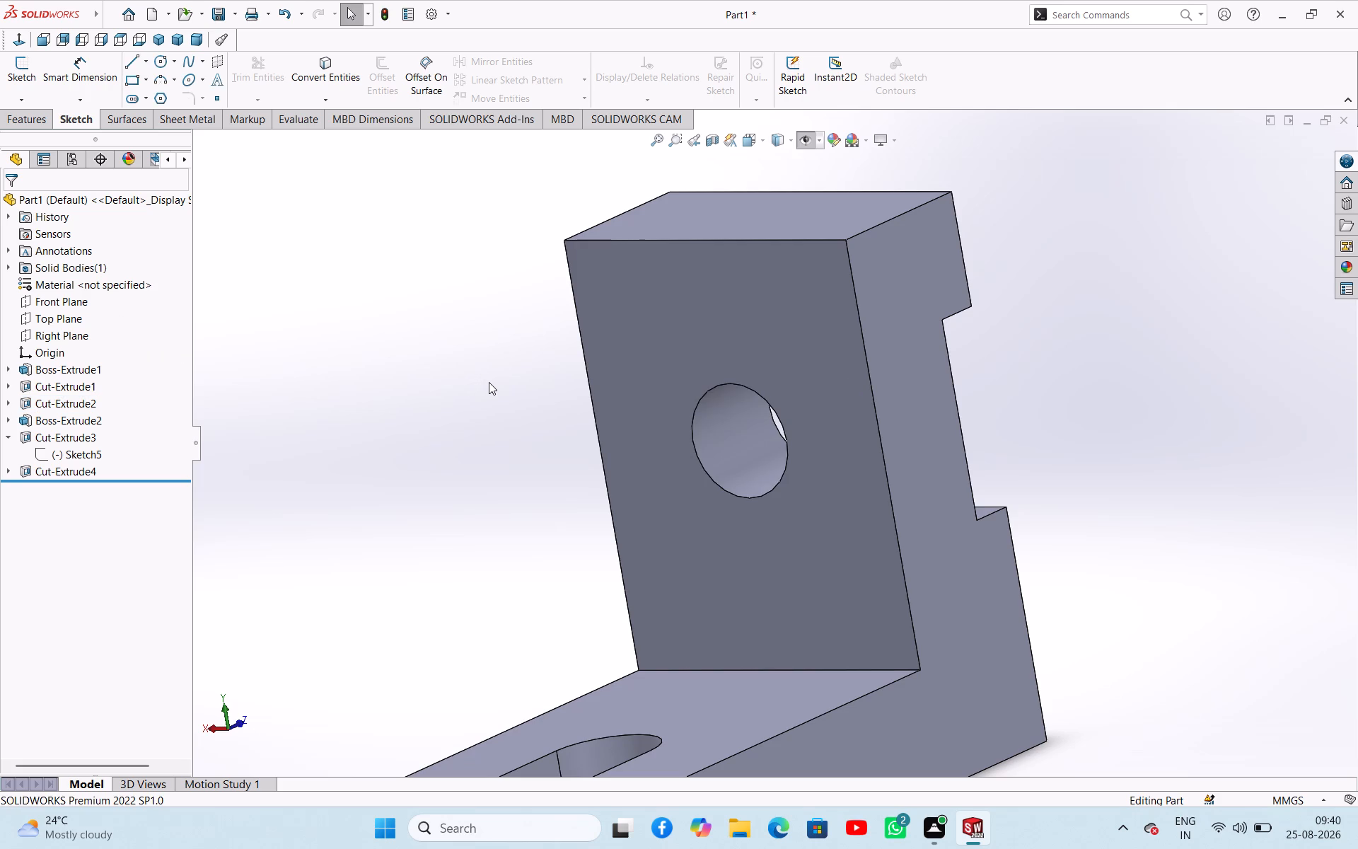
{"action": "left_click", "coordinate": [492, 383]}
{"action": "left_click", "coordinate": [384, 300]}
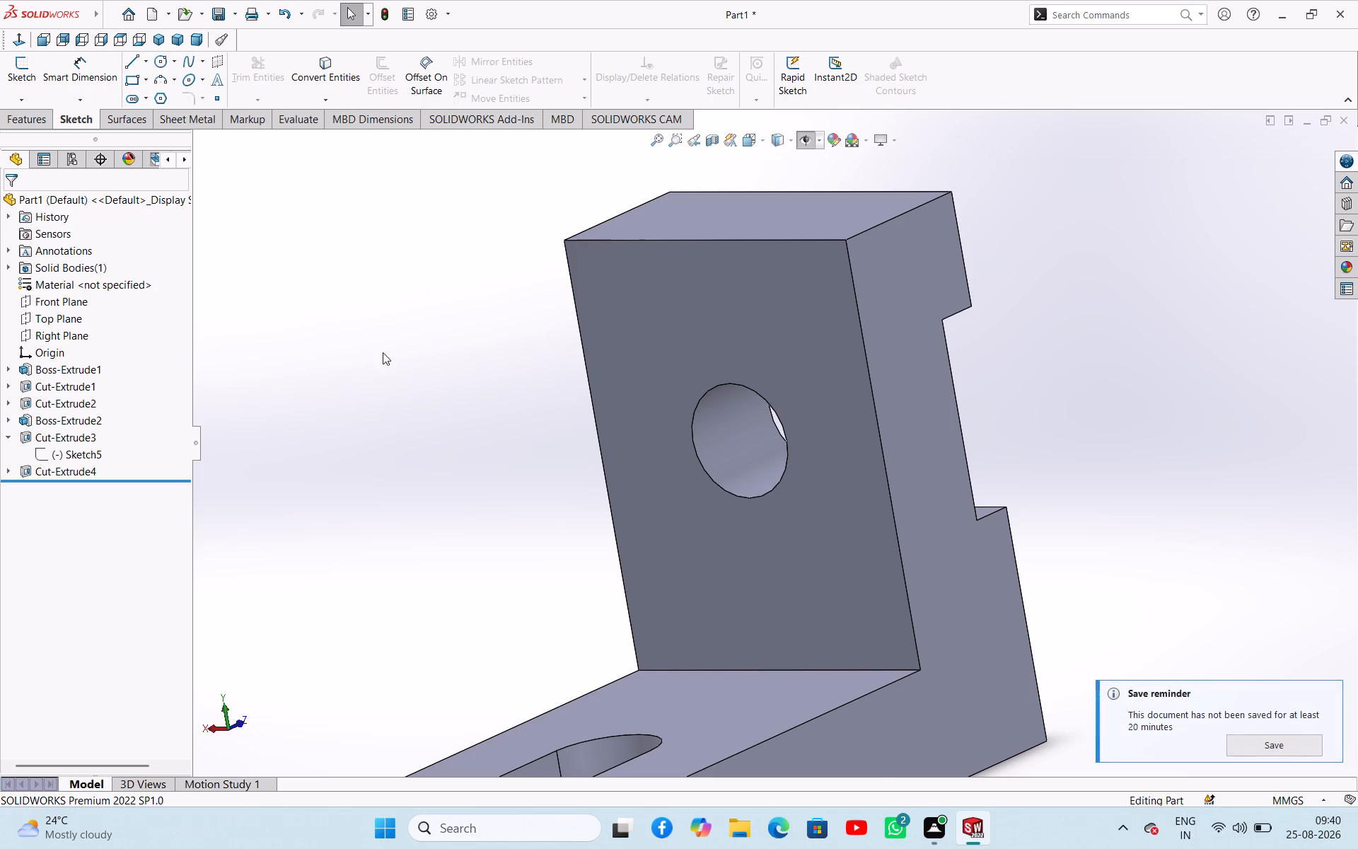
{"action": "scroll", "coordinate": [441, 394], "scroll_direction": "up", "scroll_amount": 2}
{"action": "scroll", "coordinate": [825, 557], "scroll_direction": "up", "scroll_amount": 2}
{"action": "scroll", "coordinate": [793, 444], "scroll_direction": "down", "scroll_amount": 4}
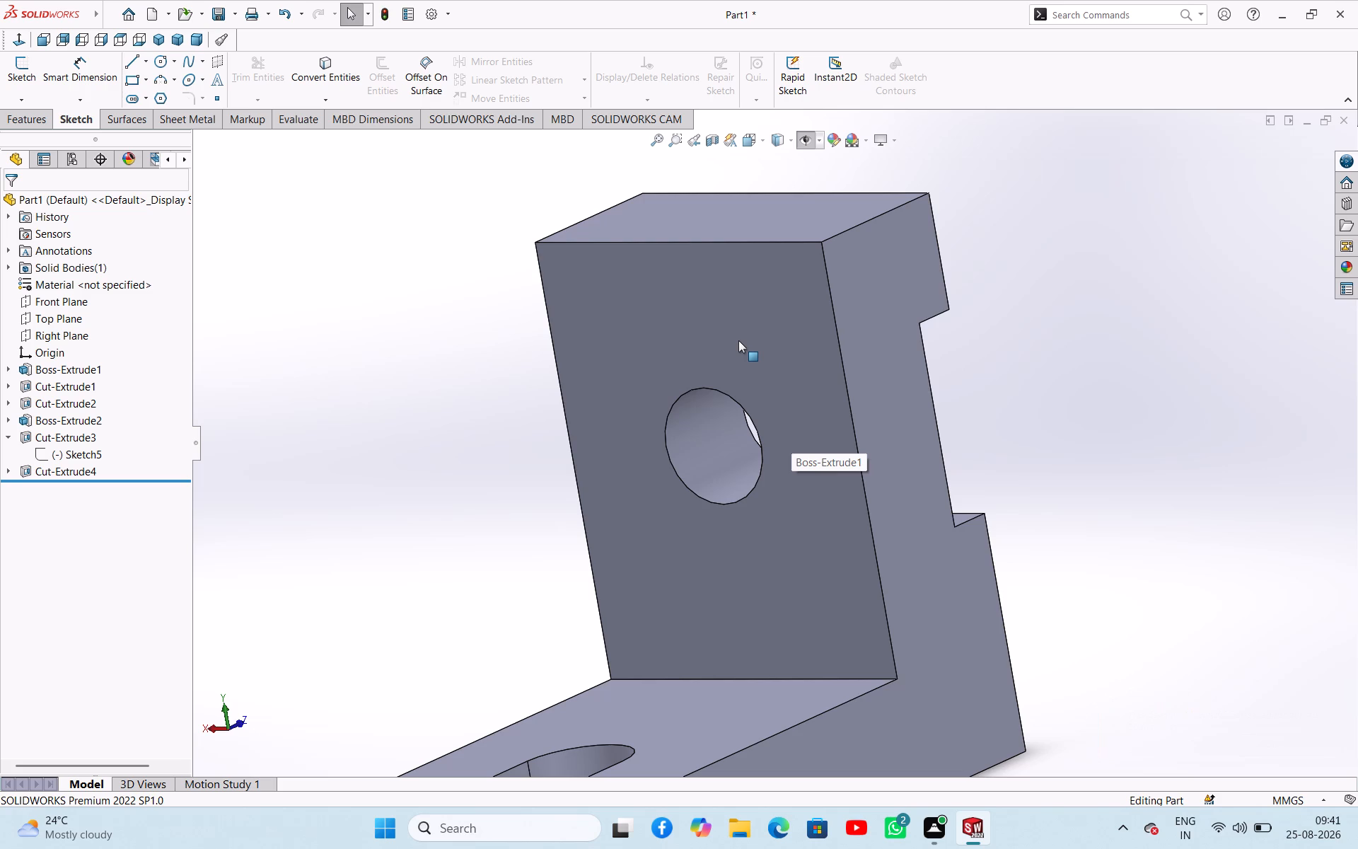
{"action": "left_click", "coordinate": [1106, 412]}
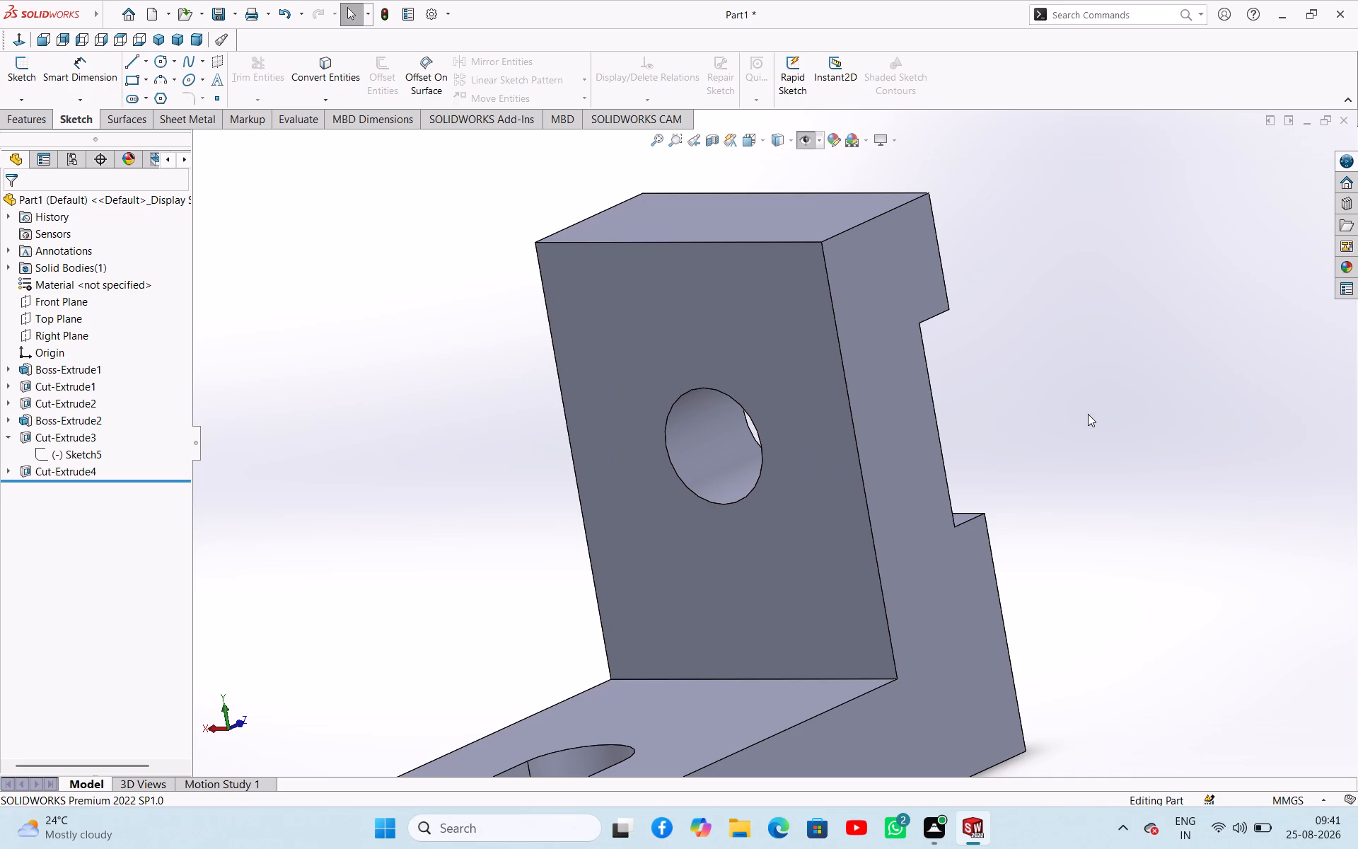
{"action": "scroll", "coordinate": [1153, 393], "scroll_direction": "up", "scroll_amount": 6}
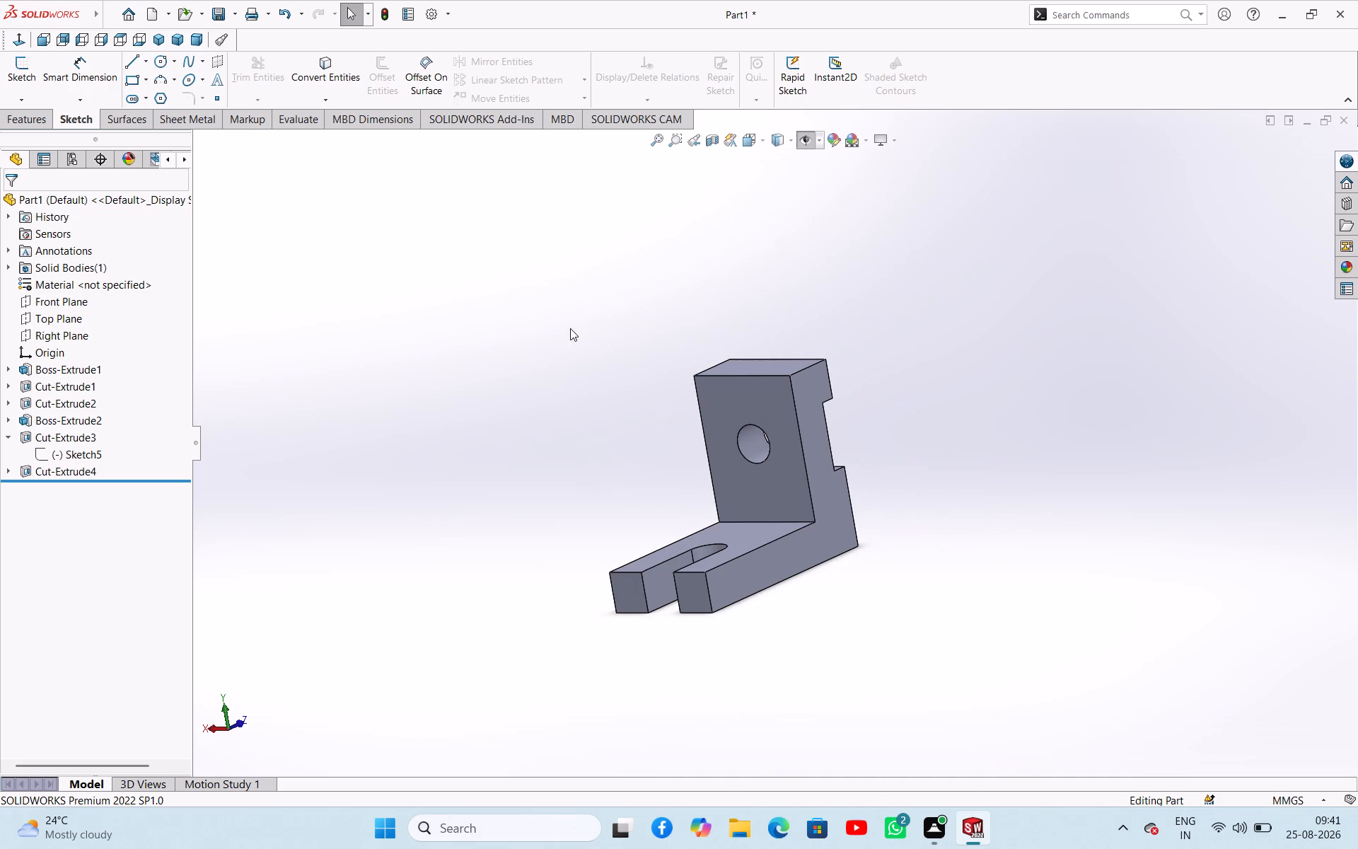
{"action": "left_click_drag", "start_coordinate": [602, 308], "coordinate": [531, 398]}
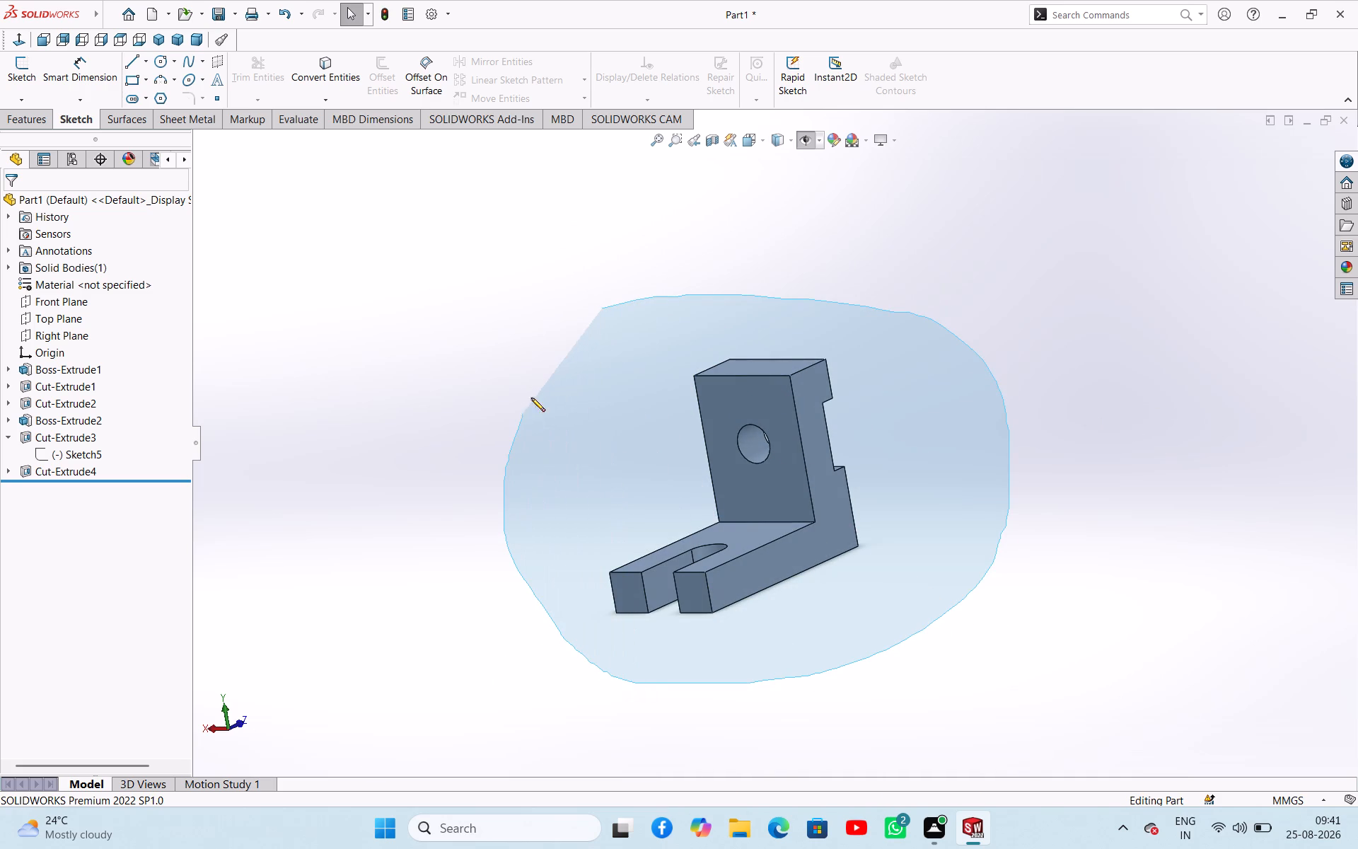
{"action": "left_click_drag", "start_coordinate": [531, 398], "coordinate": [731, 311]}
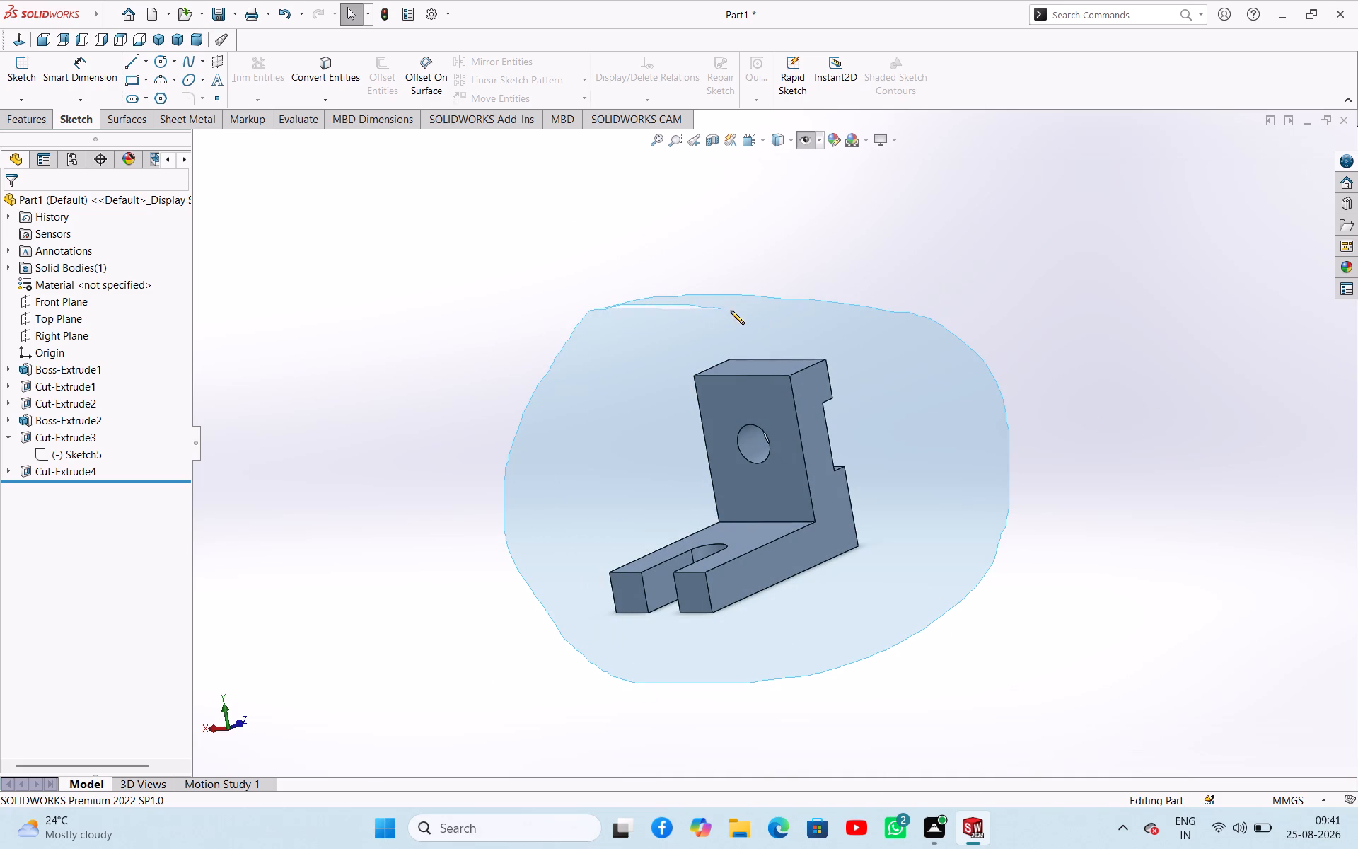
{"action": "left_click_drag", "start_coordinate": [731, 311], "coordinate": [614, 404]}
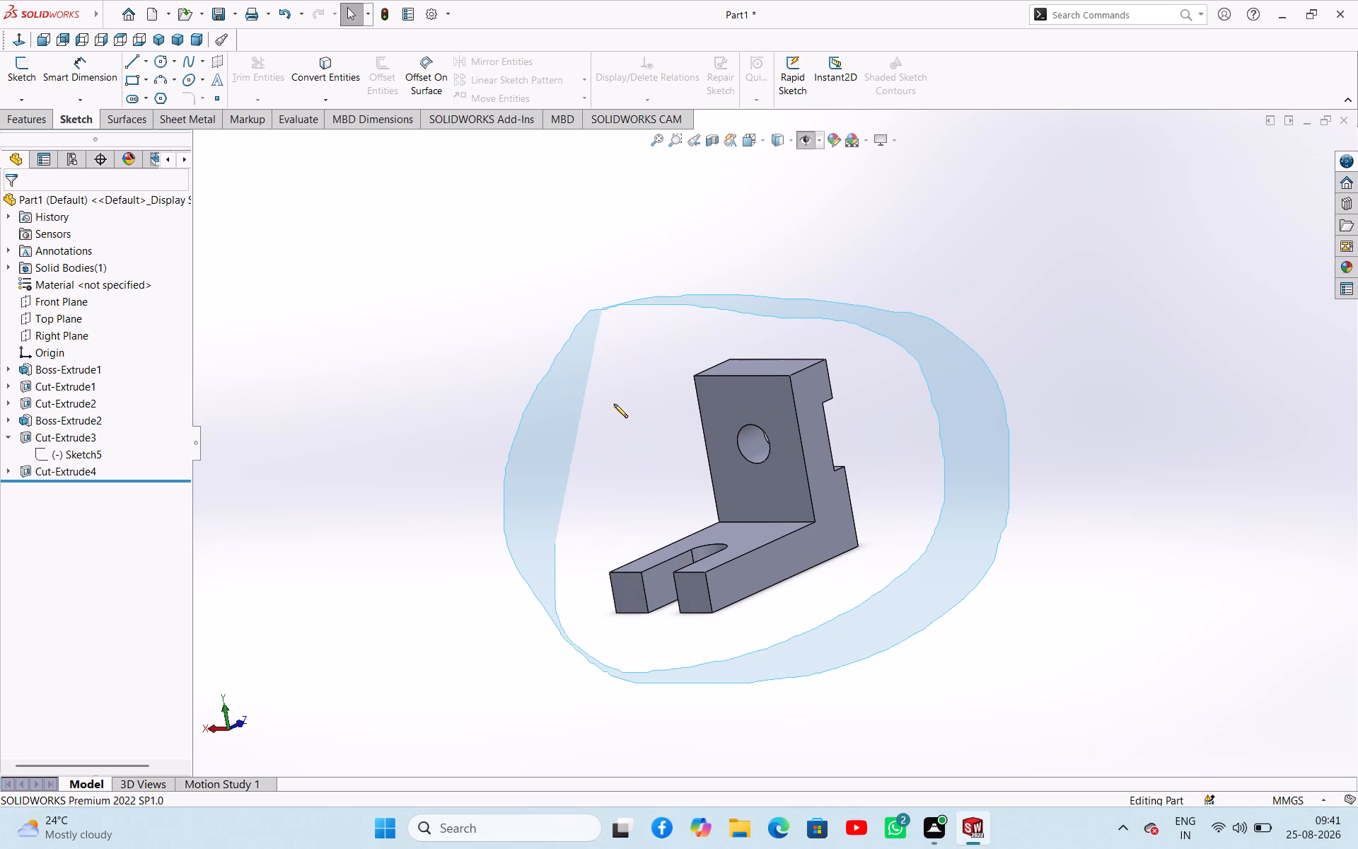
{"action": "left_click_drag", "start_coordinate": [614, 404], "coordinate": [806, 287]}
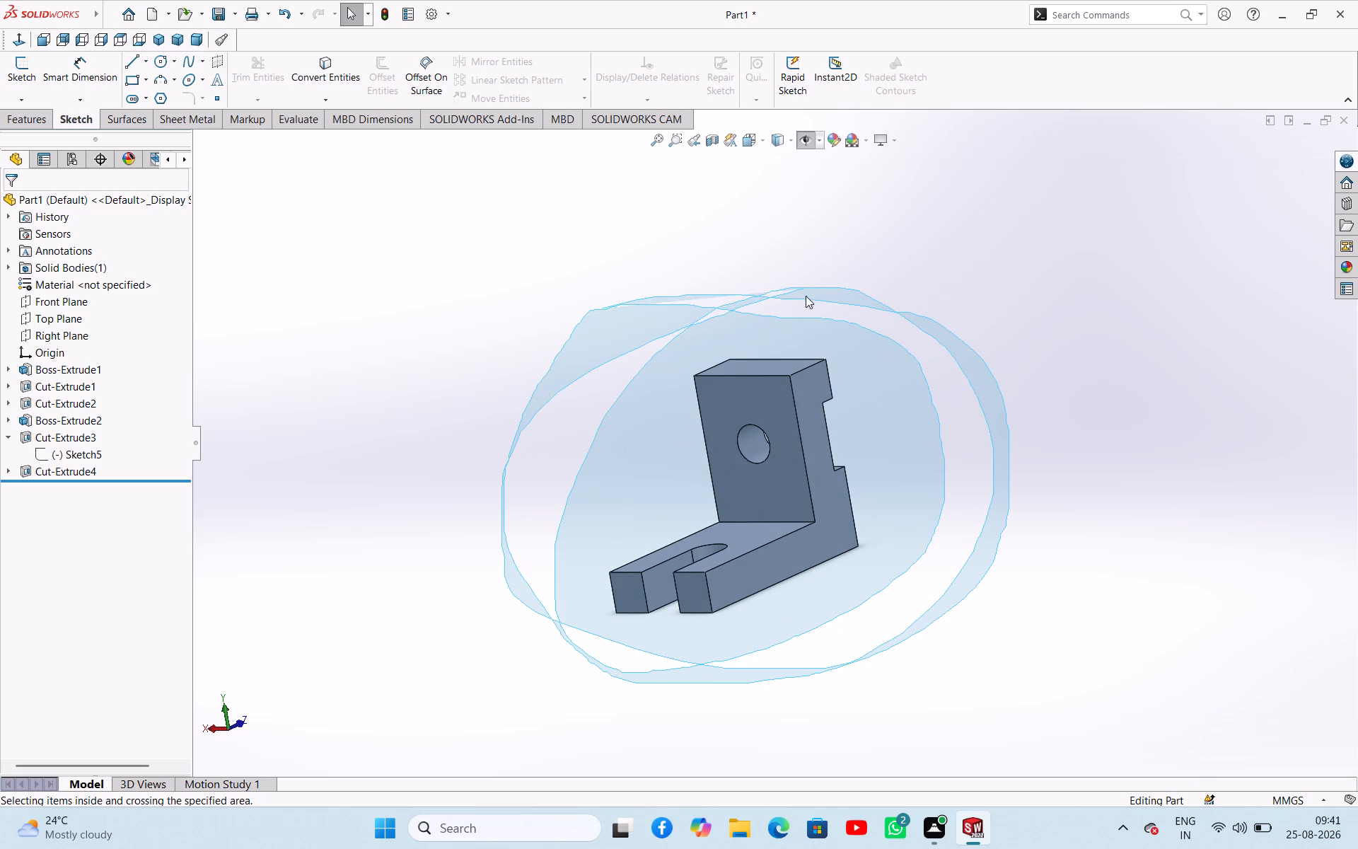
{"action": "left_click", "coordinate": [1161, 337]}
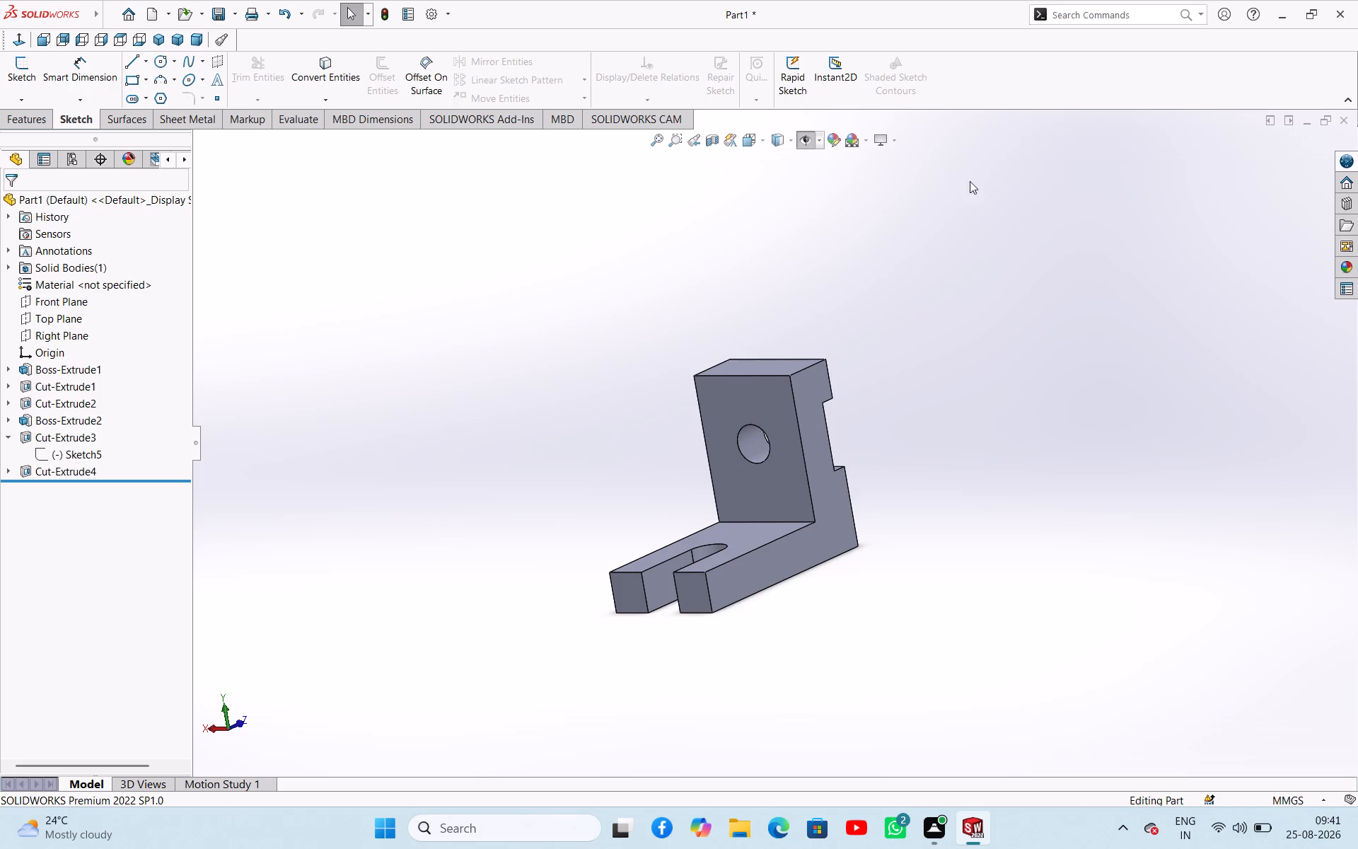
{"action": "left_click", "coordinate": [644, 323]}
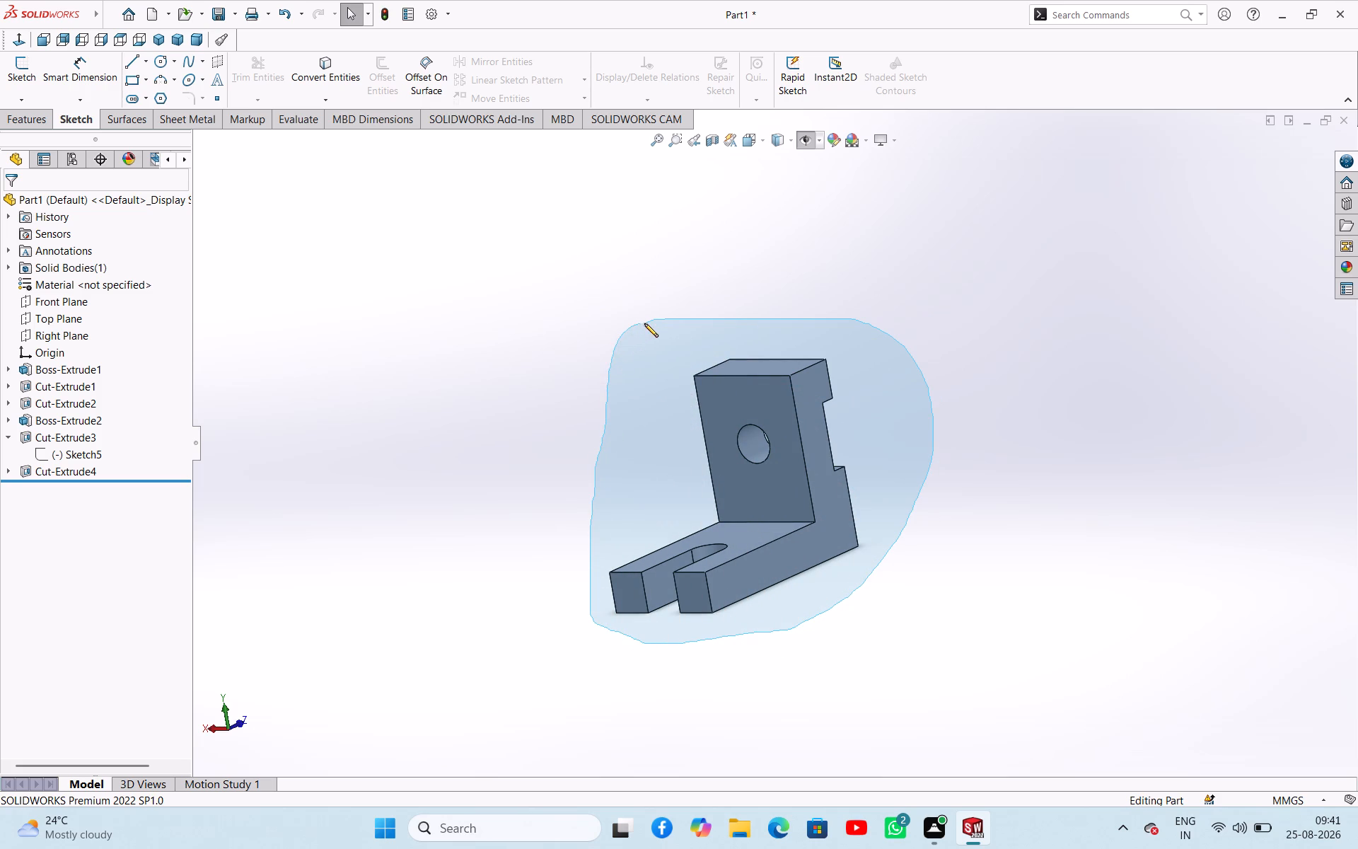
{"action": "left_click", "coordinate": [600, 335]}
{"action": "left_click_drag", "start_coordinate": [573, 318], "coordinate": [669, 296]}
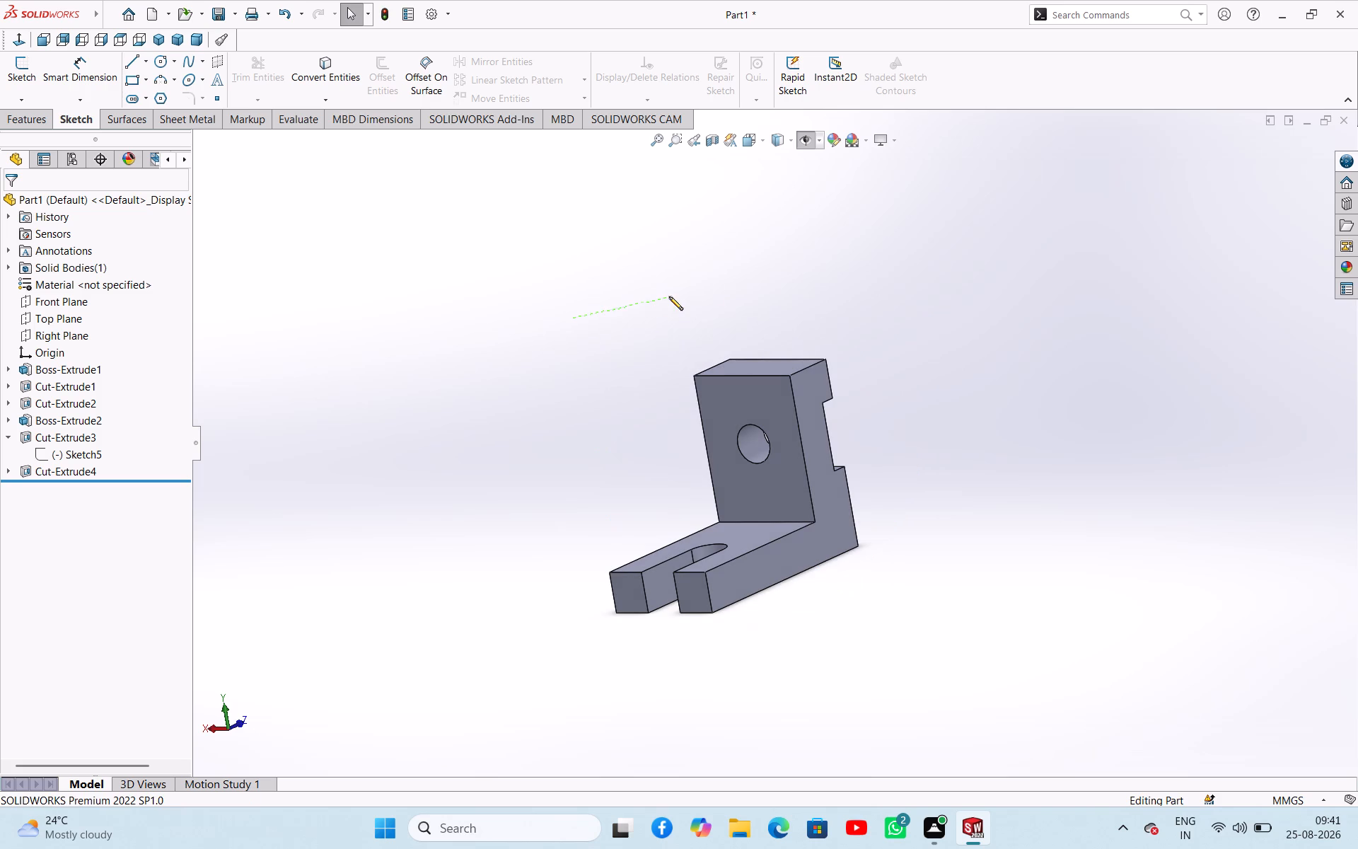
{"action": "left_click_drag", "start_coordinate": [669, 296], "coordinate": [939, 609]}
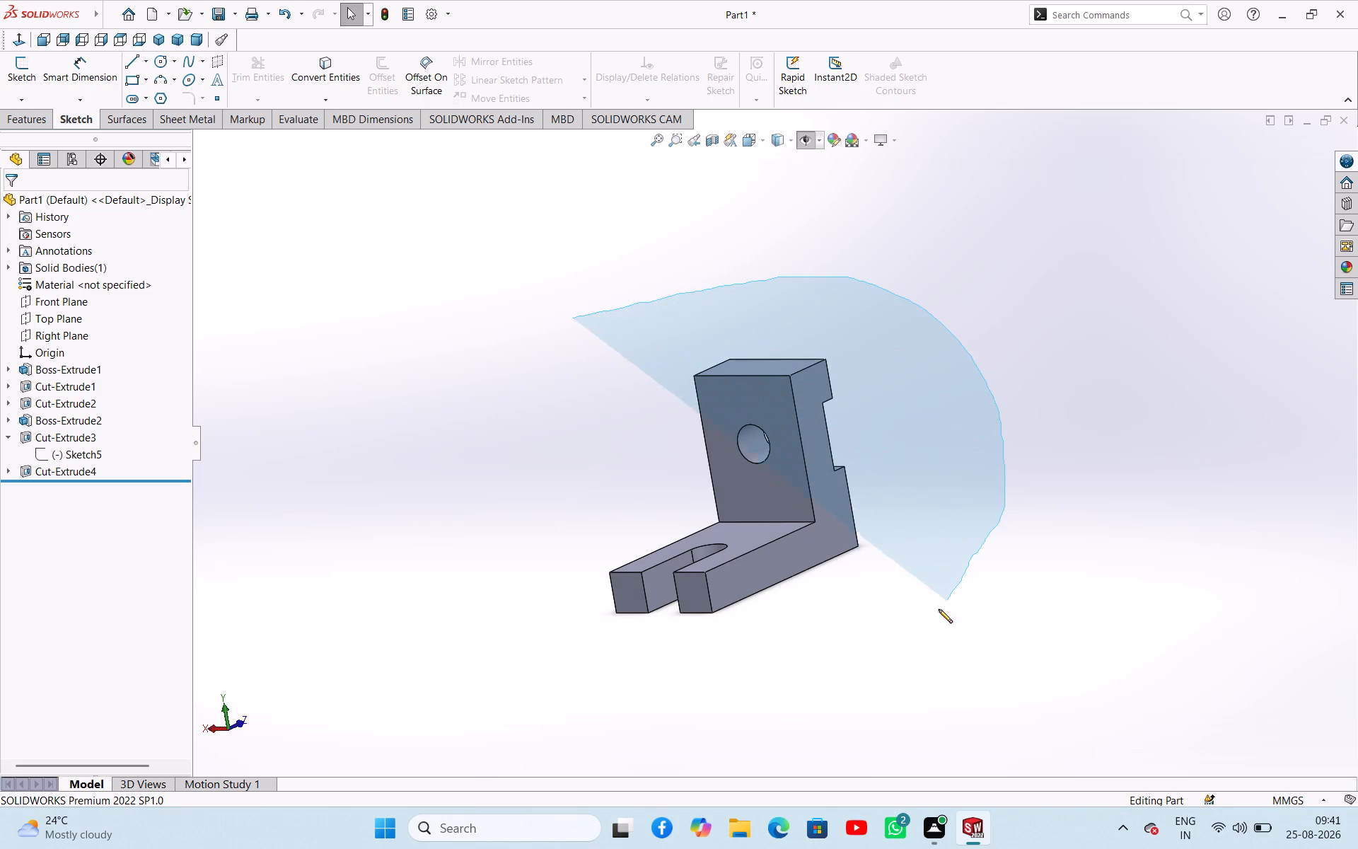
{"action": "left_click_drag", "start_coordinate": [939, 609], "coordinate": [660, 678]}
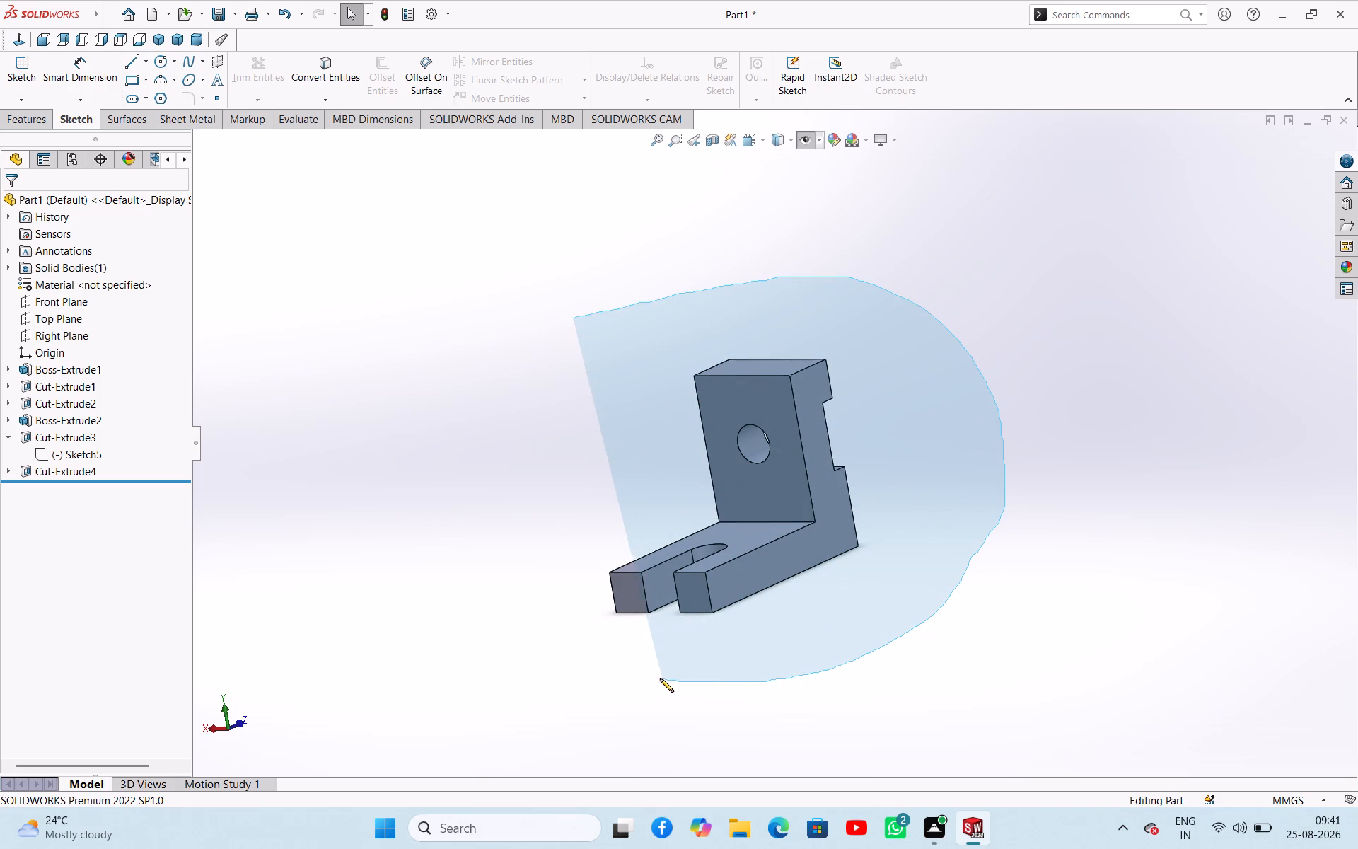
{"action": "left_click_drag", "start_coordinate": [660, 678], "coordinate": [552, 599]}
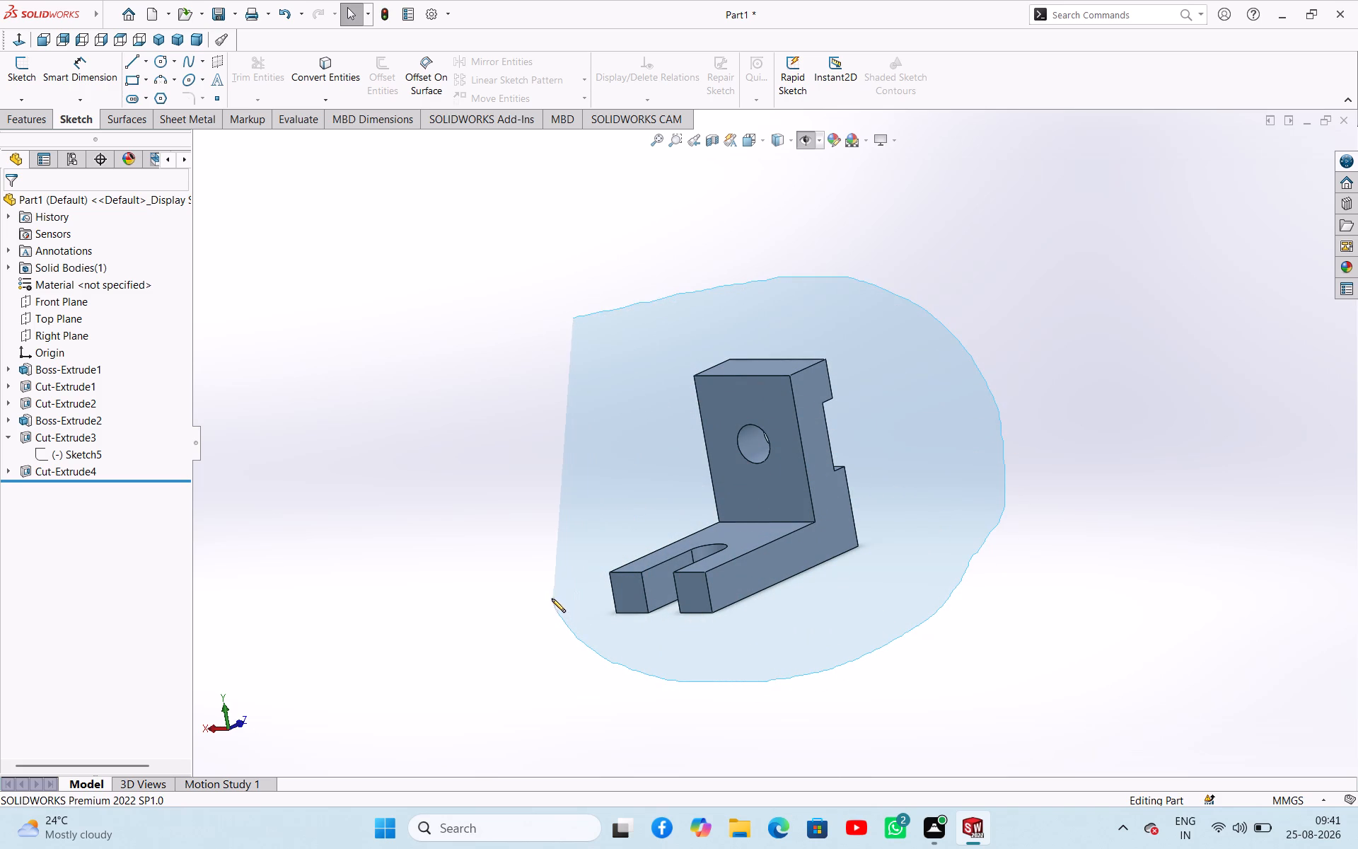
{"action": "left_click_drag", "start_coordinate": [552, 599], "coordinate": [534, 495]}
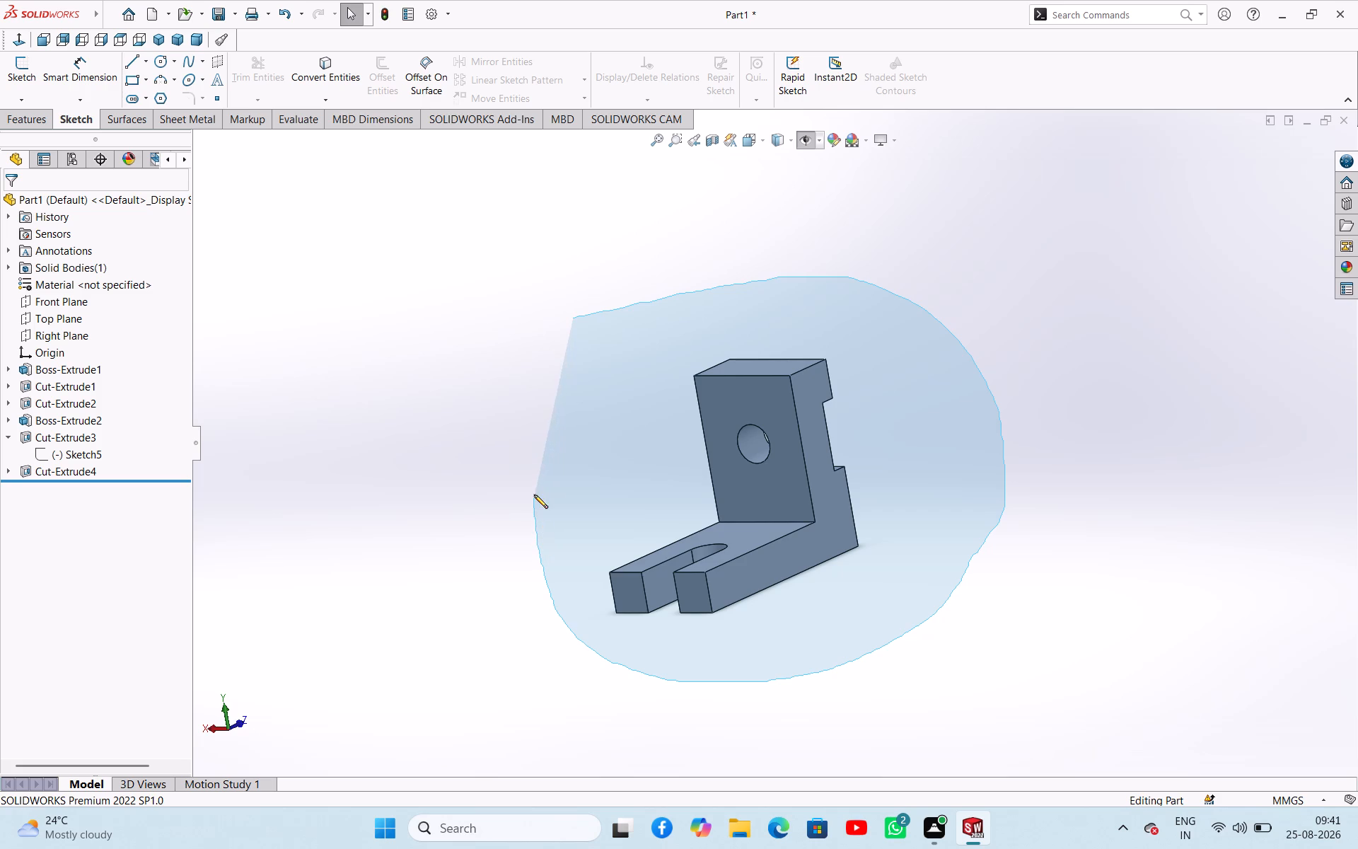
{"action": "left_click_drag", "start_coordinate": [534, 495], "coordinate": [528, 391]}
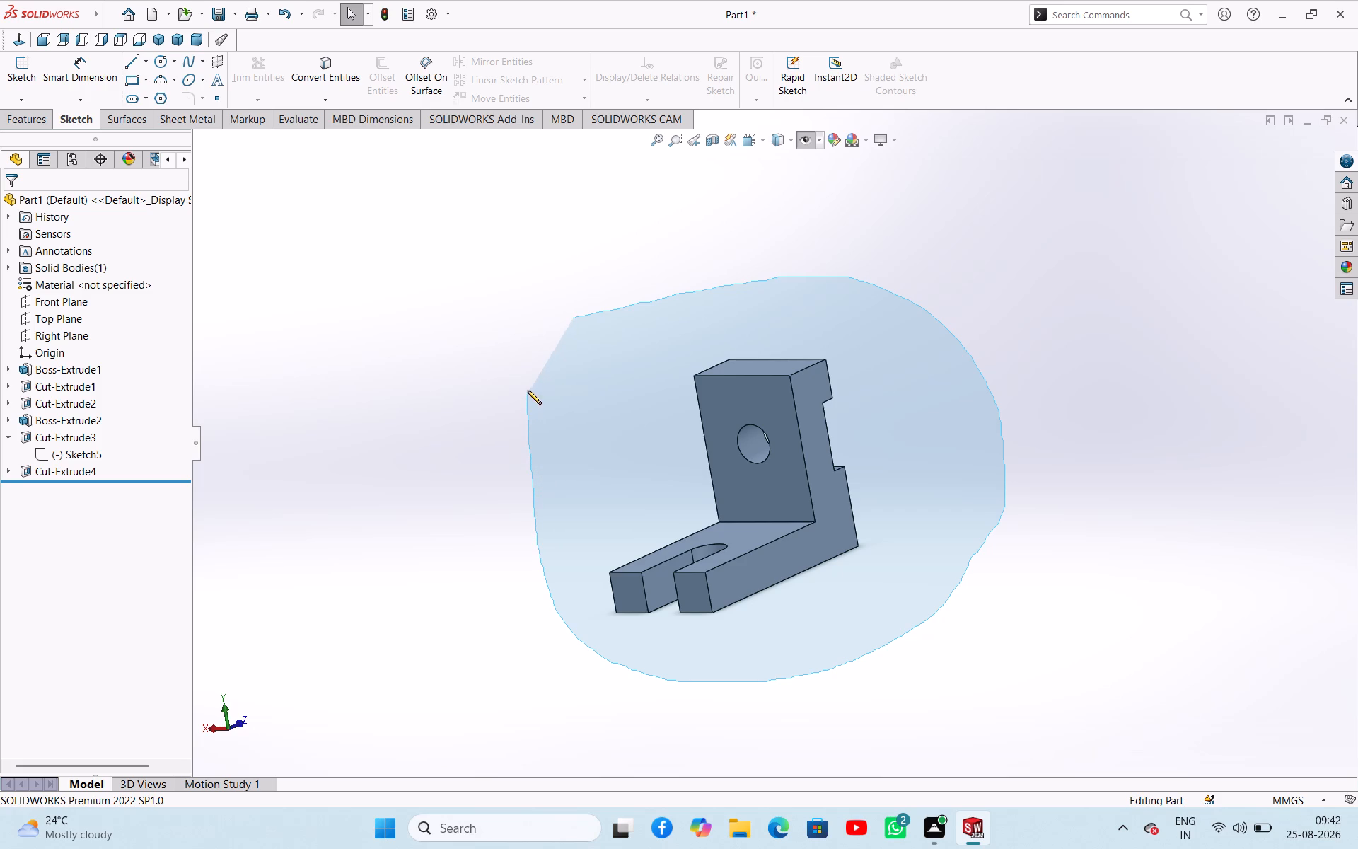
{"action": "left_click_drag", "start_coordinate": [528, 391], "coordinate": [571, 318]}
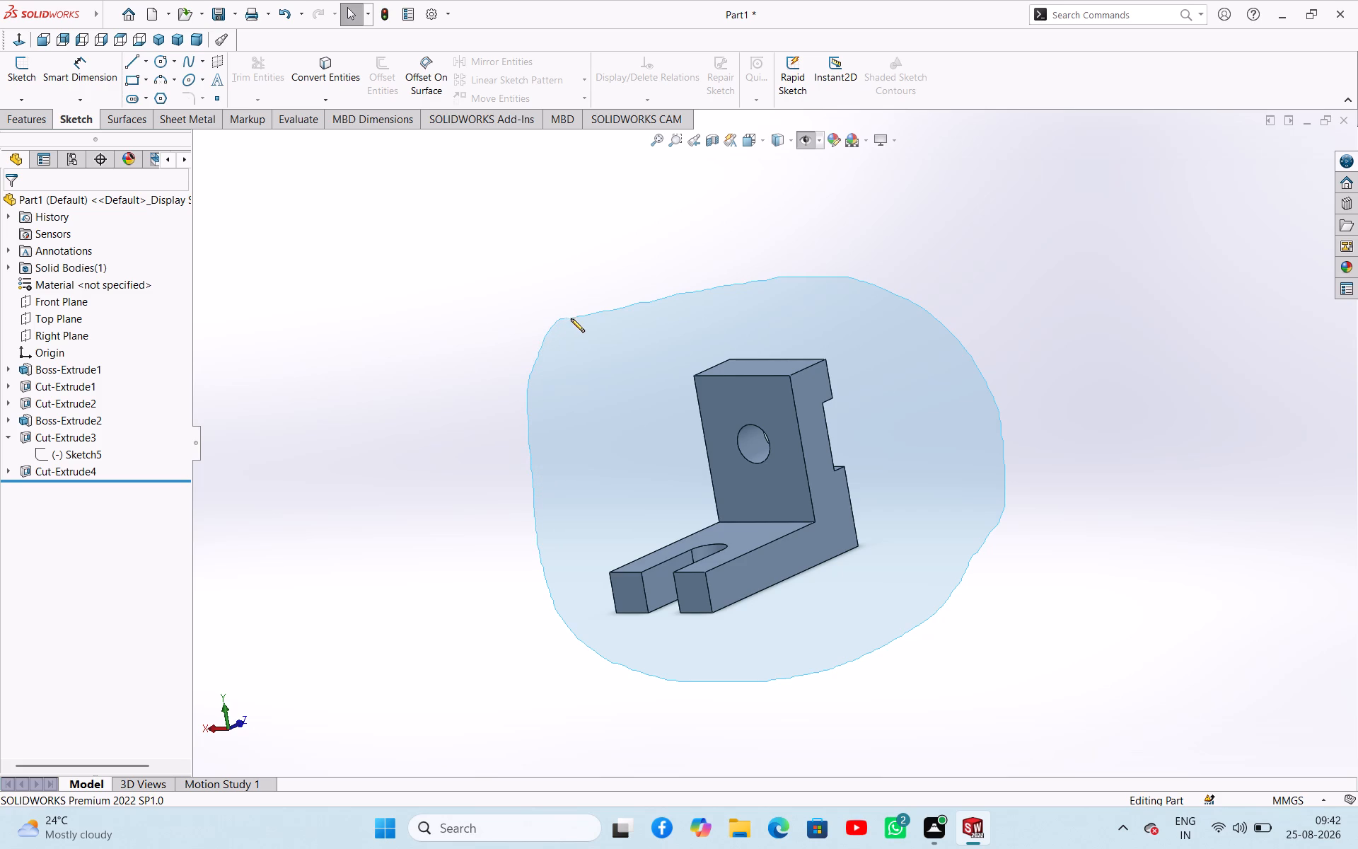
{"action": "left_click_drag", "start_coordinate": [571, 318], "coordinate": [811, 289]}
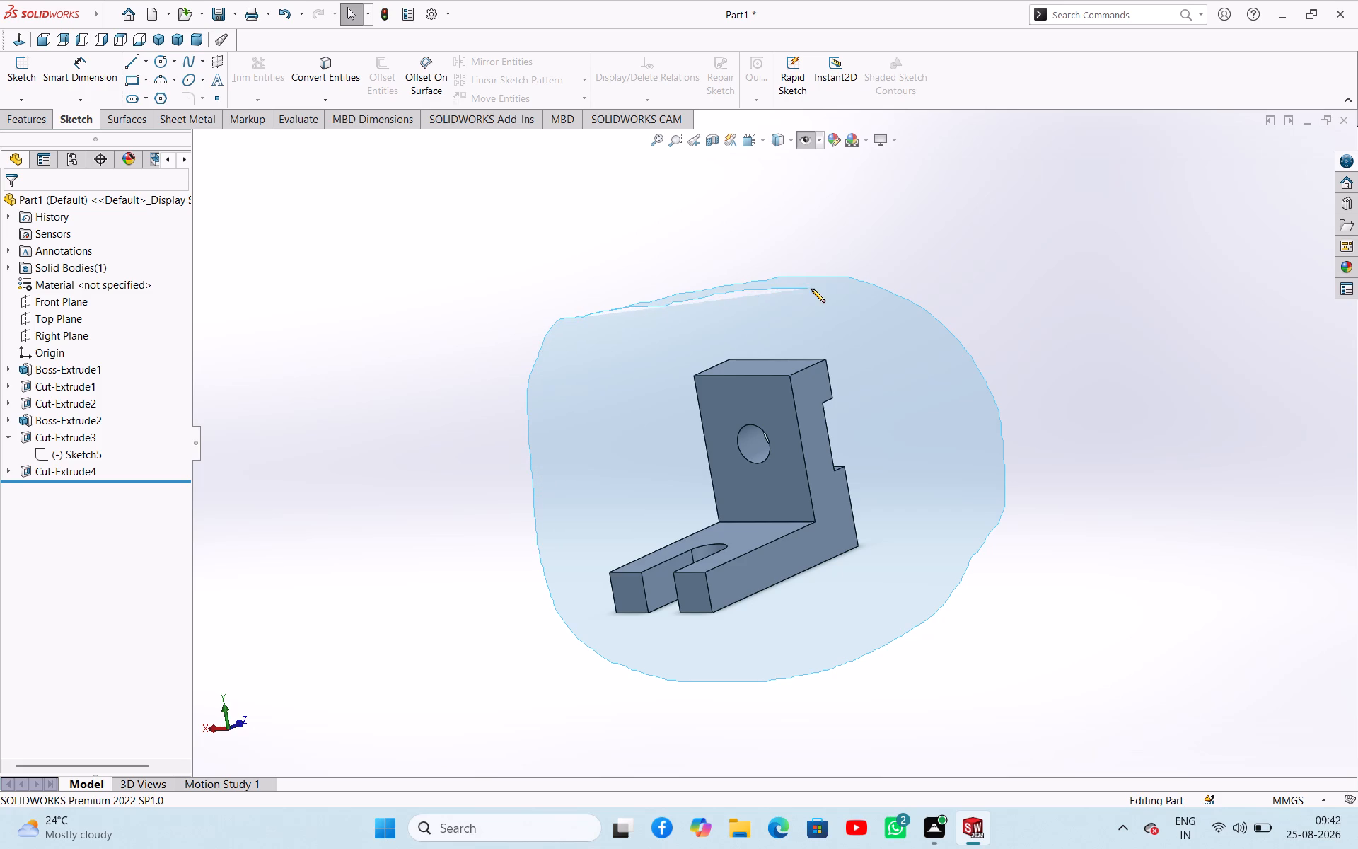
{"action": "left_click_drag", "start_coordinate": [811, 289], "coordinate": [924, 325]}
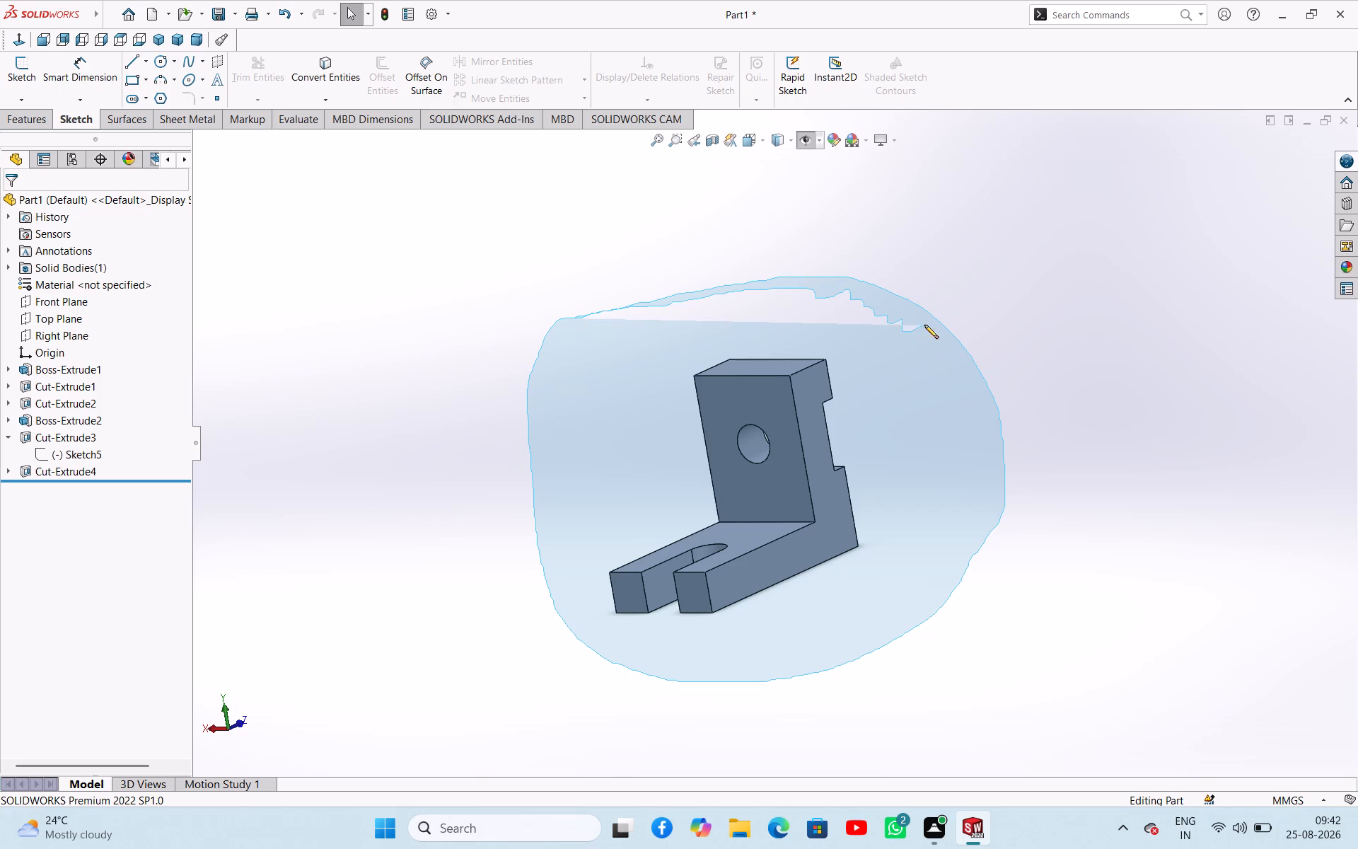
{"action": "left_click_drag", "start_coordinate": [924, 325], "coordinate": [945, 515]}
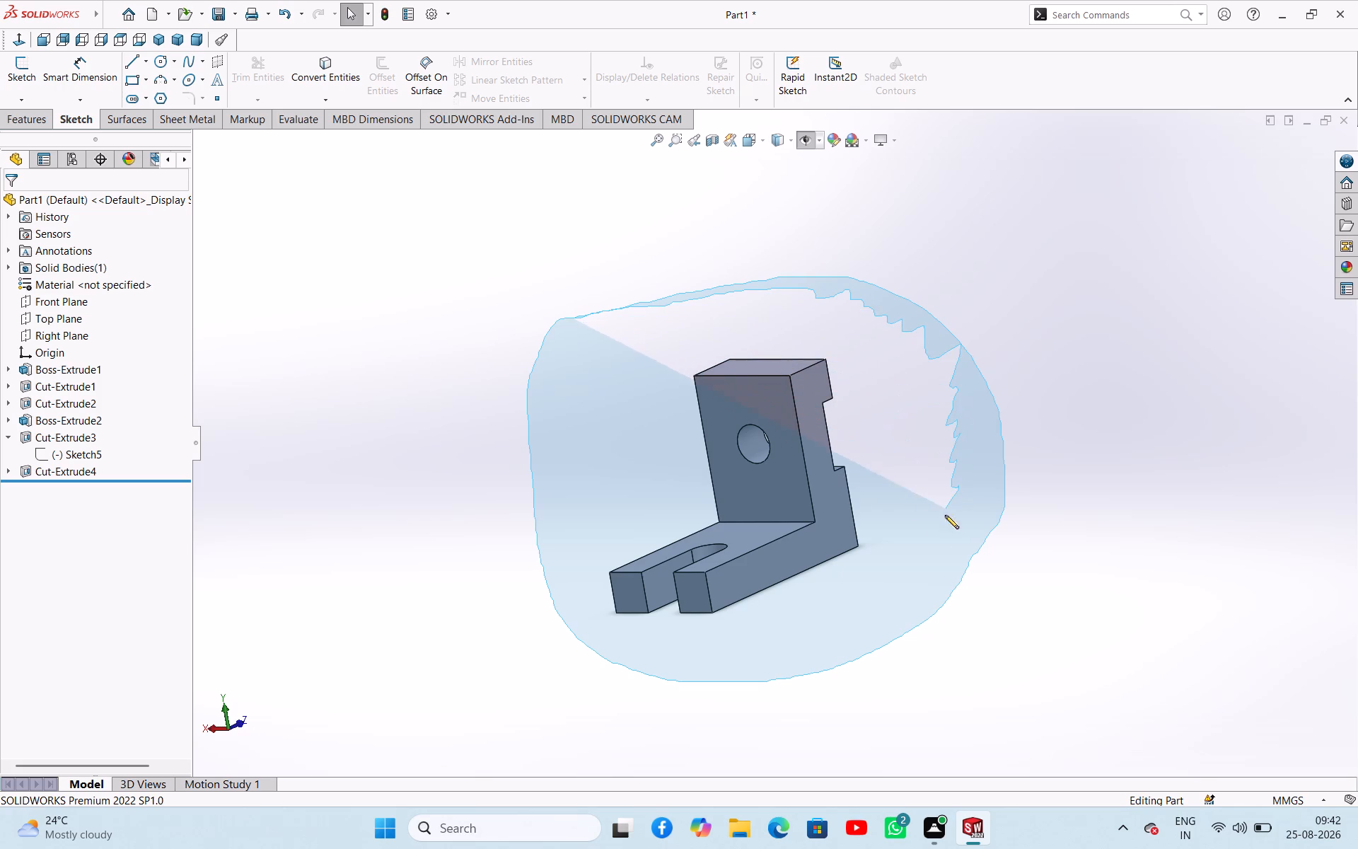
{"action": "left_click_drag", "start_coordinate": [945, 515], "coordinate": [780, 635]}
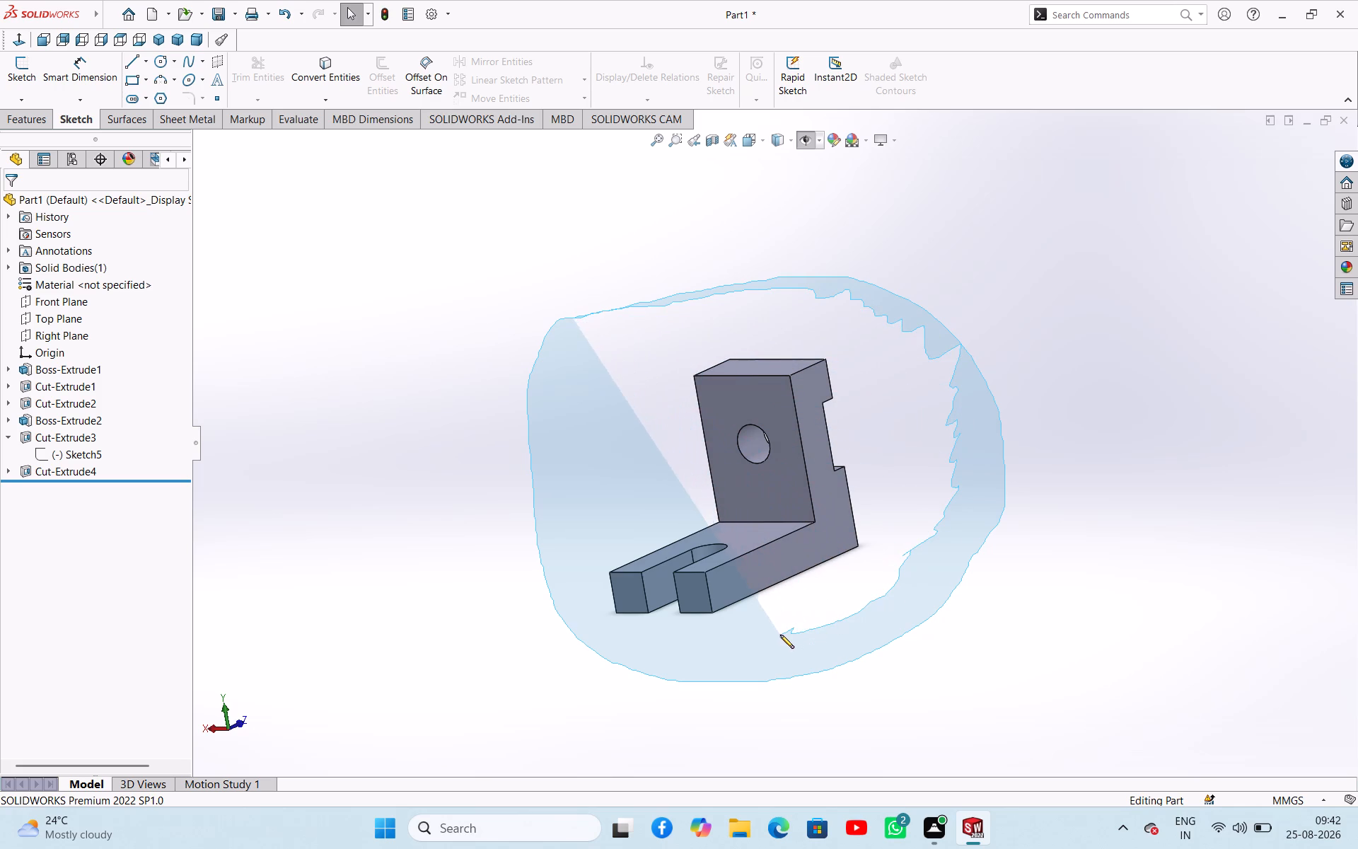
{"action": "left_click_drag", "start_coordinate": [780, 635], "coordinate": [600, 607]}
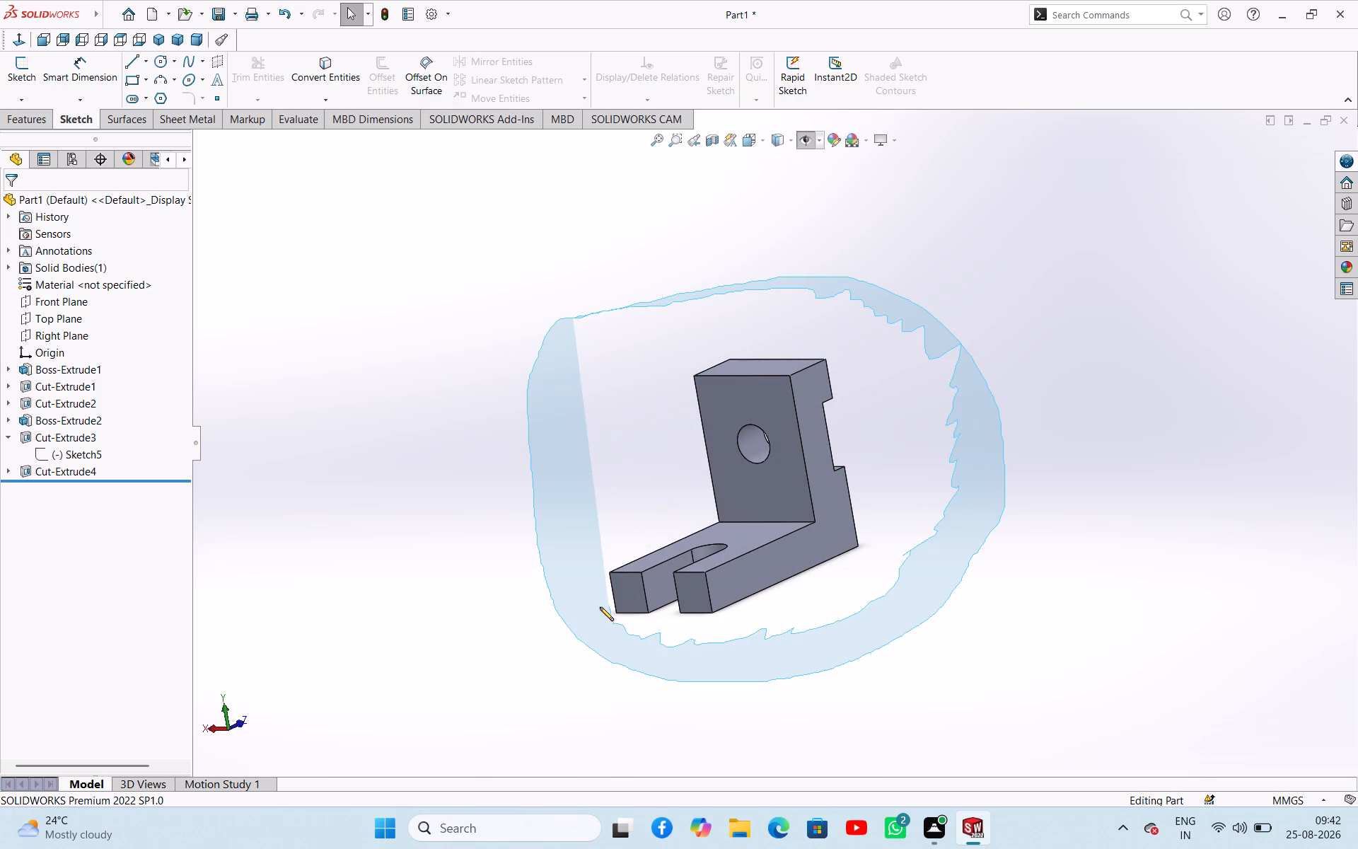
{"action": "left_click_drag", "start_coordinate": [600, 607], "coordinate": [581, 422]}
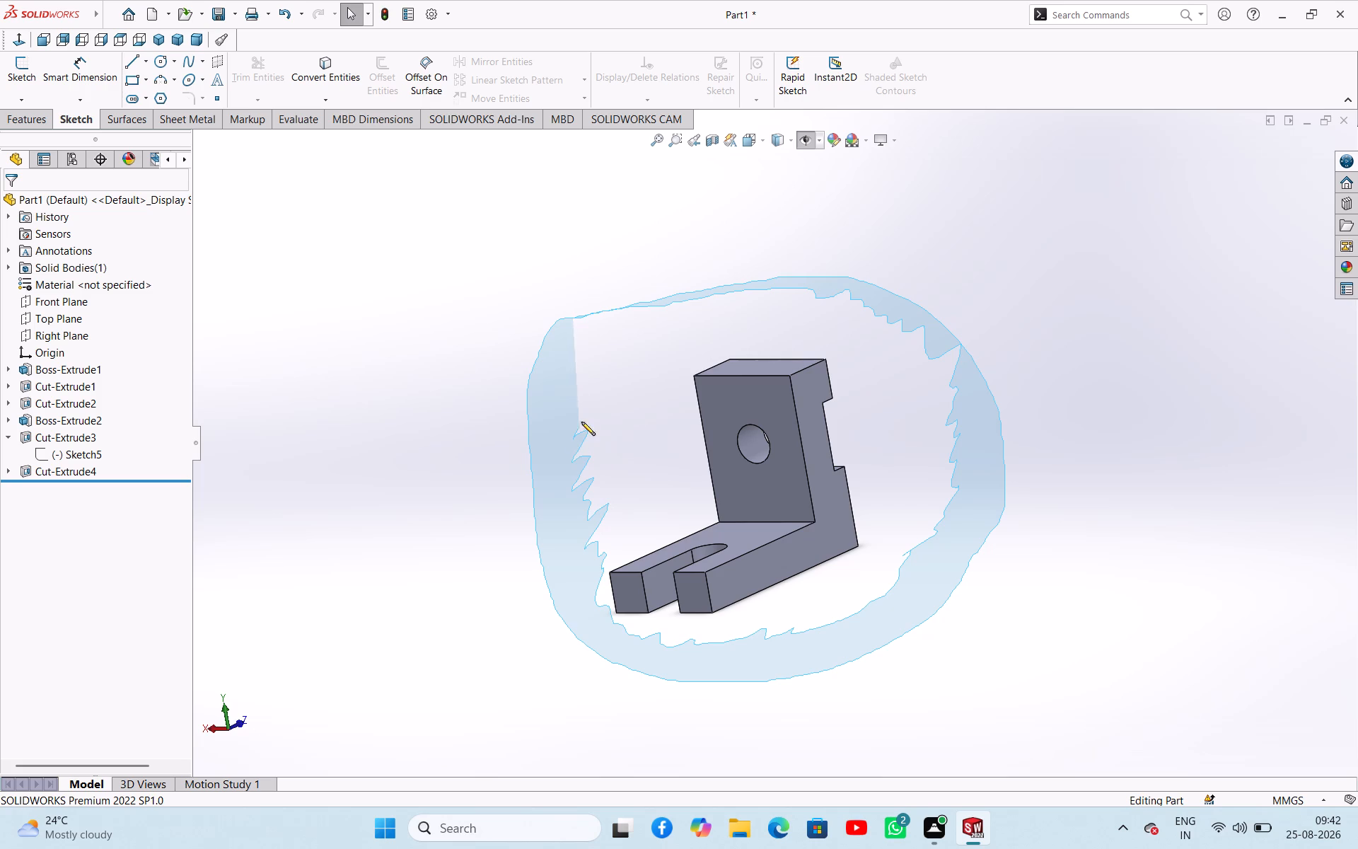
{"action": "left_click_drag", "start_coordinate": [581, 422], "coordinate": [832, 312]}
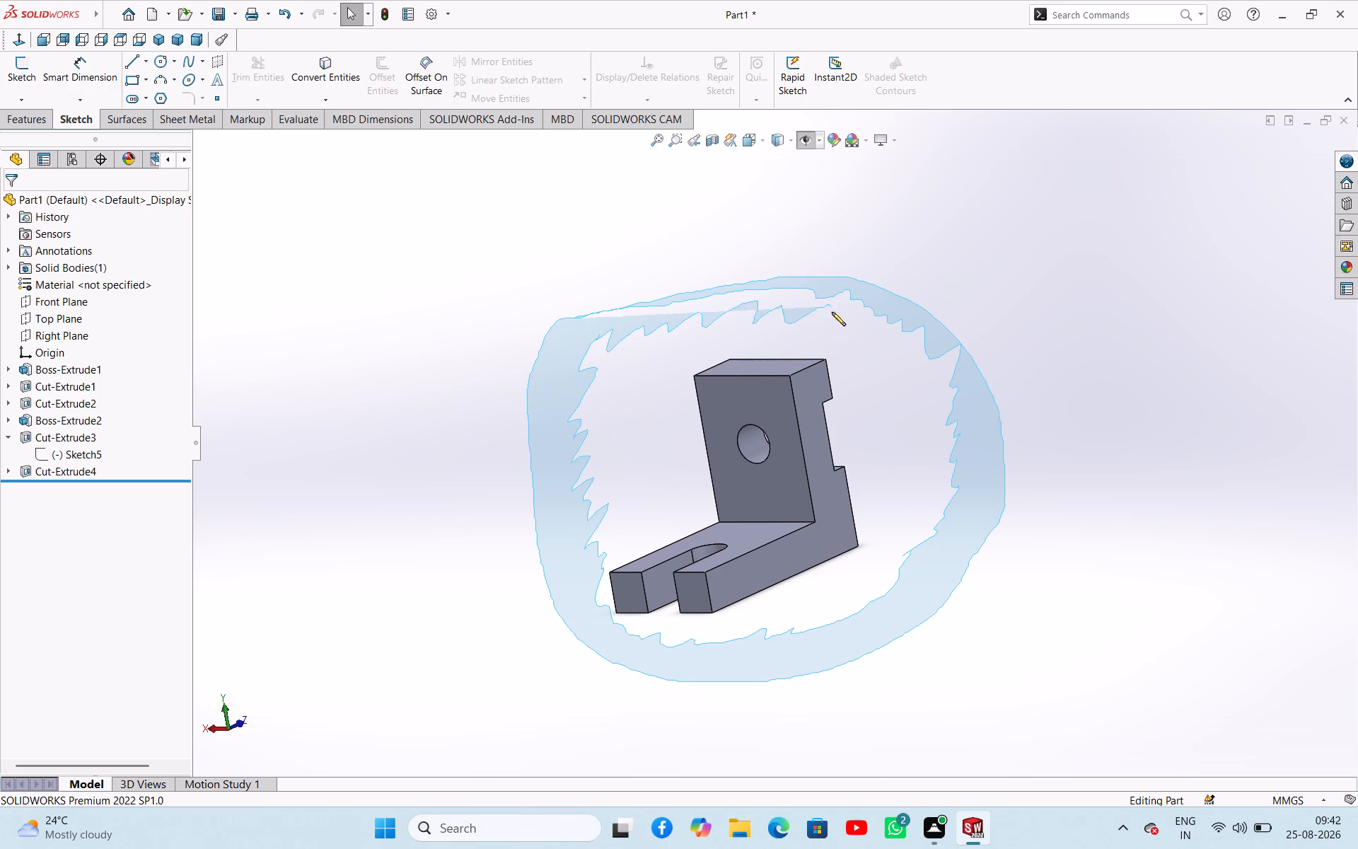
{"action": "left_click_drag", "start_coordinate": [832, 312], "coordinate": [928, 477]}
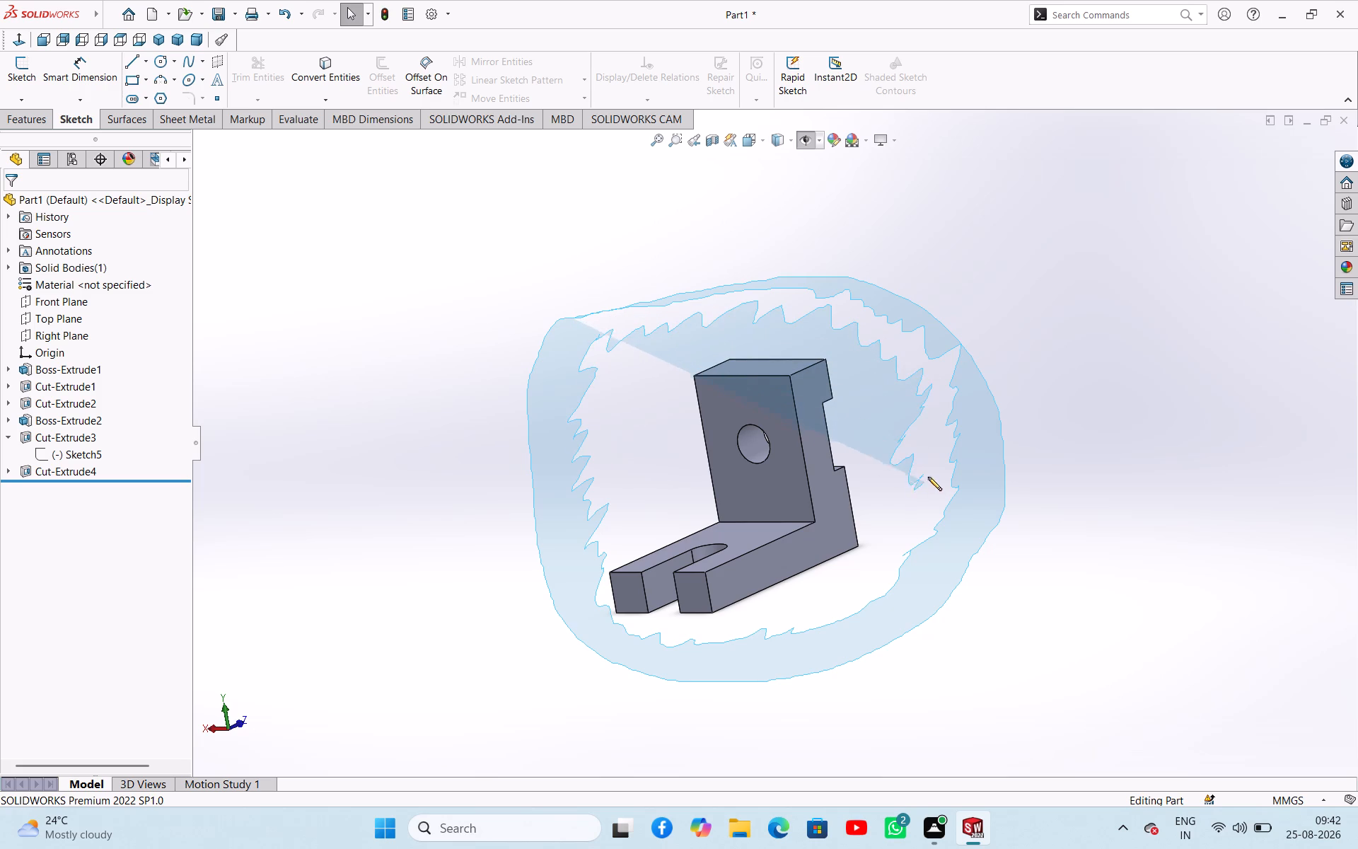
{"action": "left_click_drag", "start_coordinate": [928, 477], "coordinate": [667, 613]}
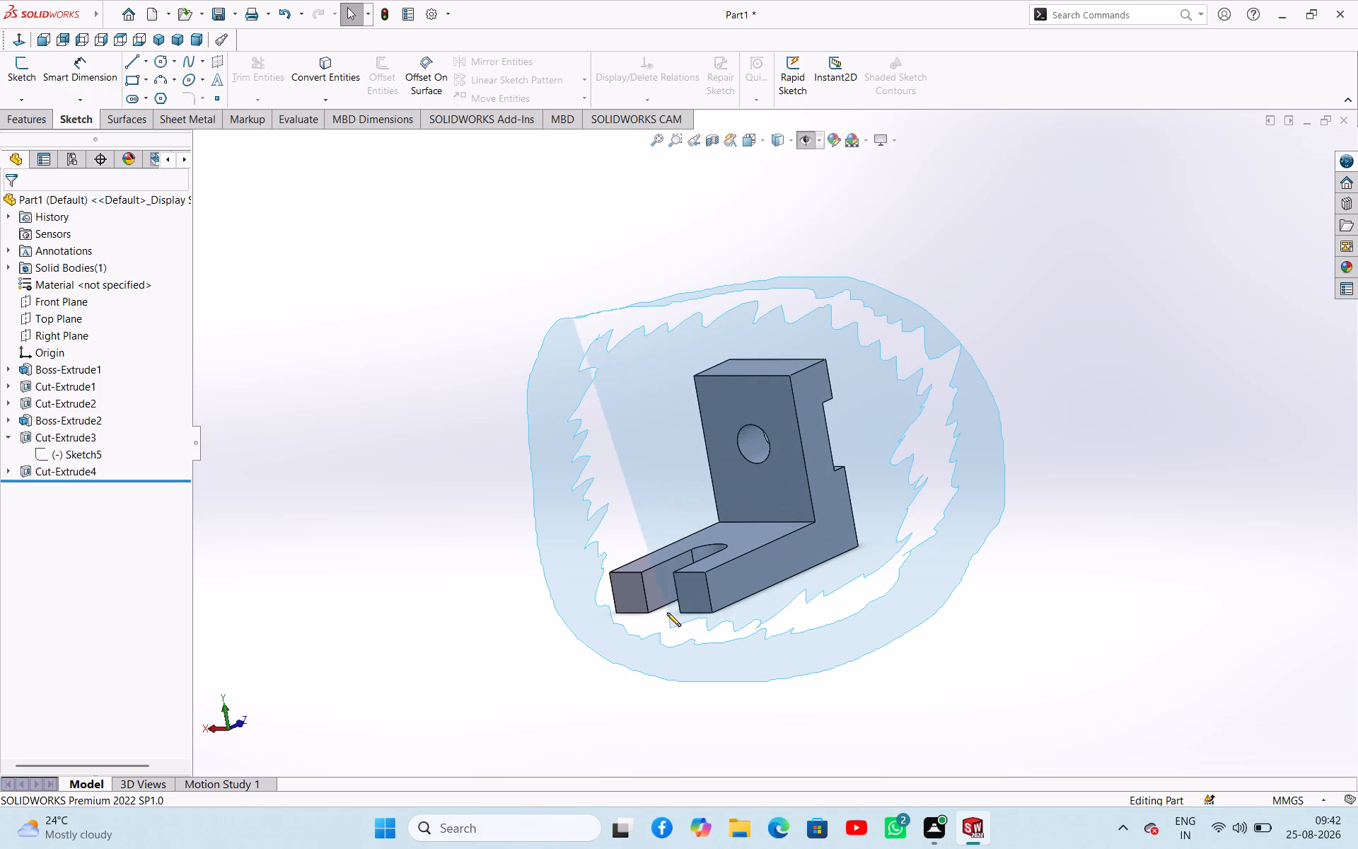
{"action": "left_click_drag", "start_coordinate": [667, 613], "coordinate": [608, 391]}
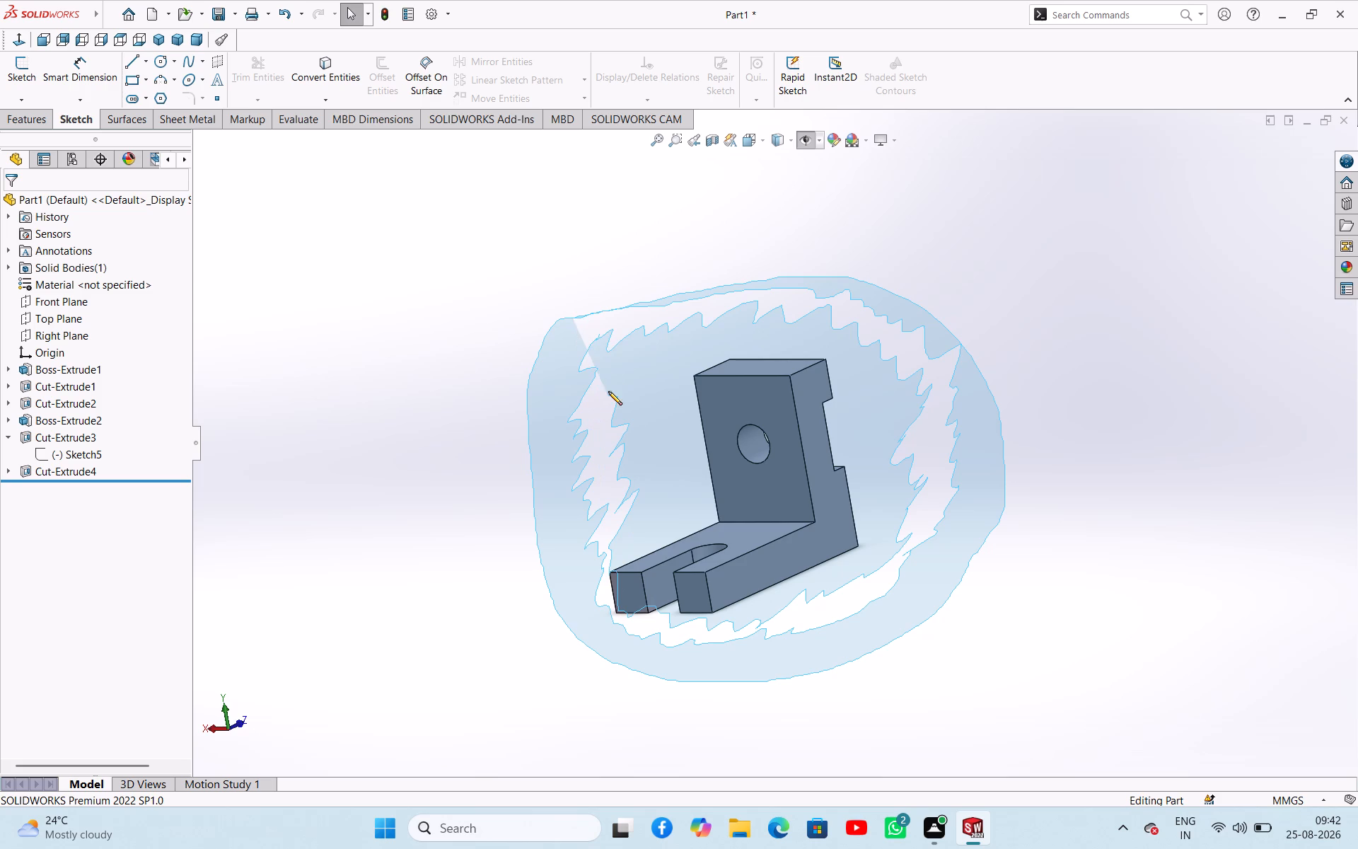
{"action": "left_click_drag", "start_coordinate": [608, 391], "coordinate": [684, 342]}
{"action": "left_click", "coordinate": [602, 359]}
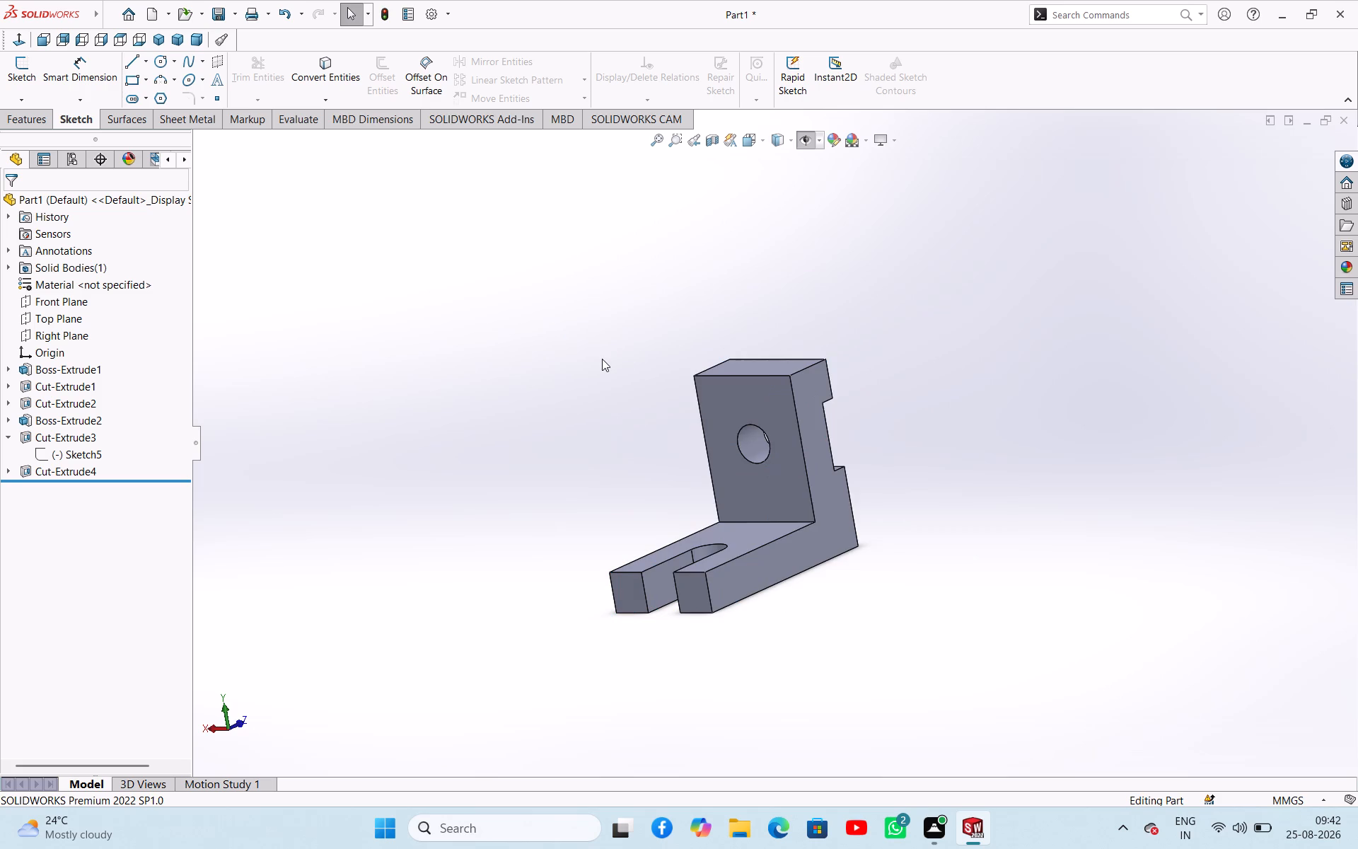
Select the cylindrical face of the upright block's through hole, examine it up close, and clear the selection.
{"action": "left_click", "coordinate": [753, 444]}
{"action": "scroll", "coordinate": [766, 445], "scroll_direction": "down", "scroll_amount": 18}
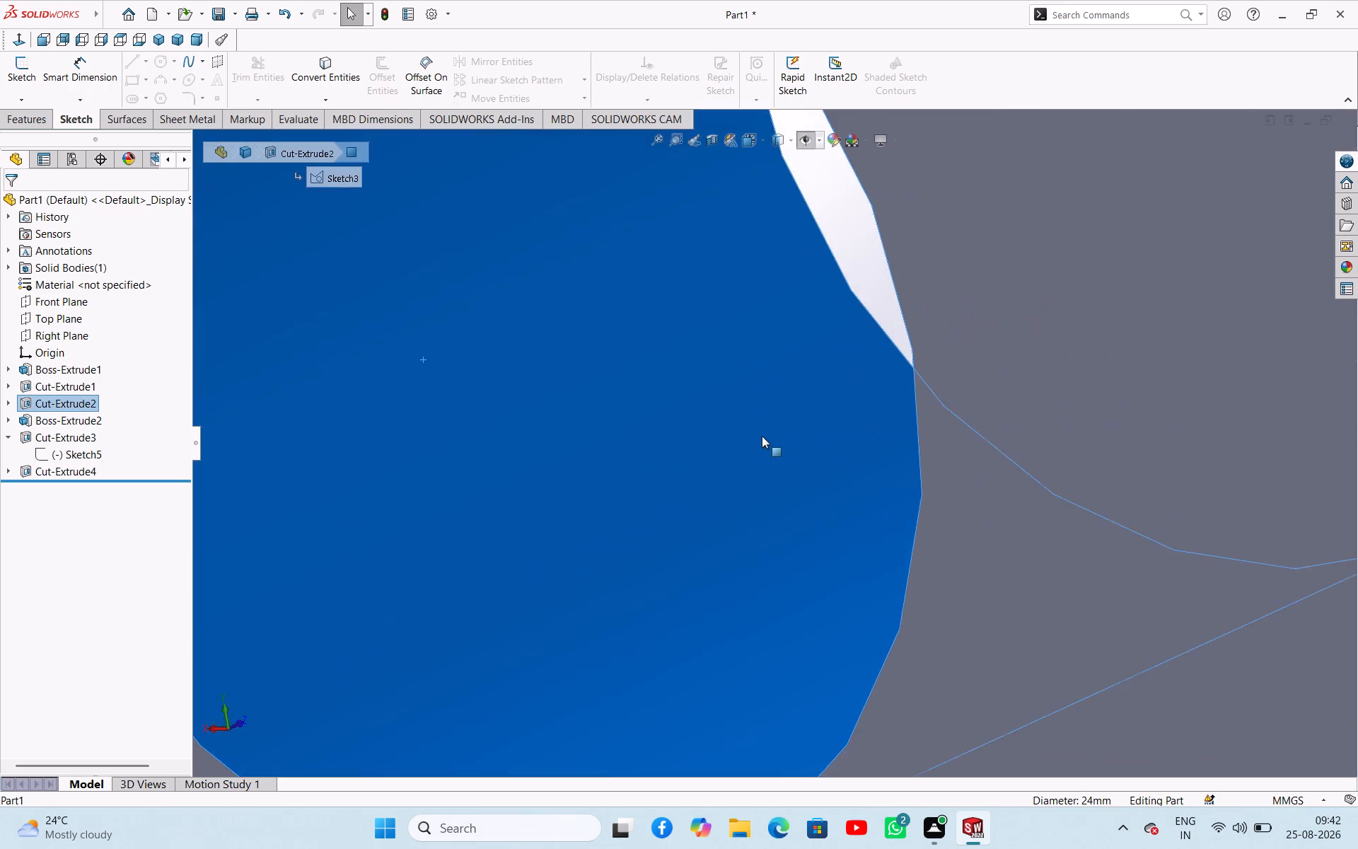
{"action": "scroll", "coordinate": [760, 434], "scroll_direction": "up", "scroll_amount": 18}
{"action": "left_click", "coordinate": [548, 405]}
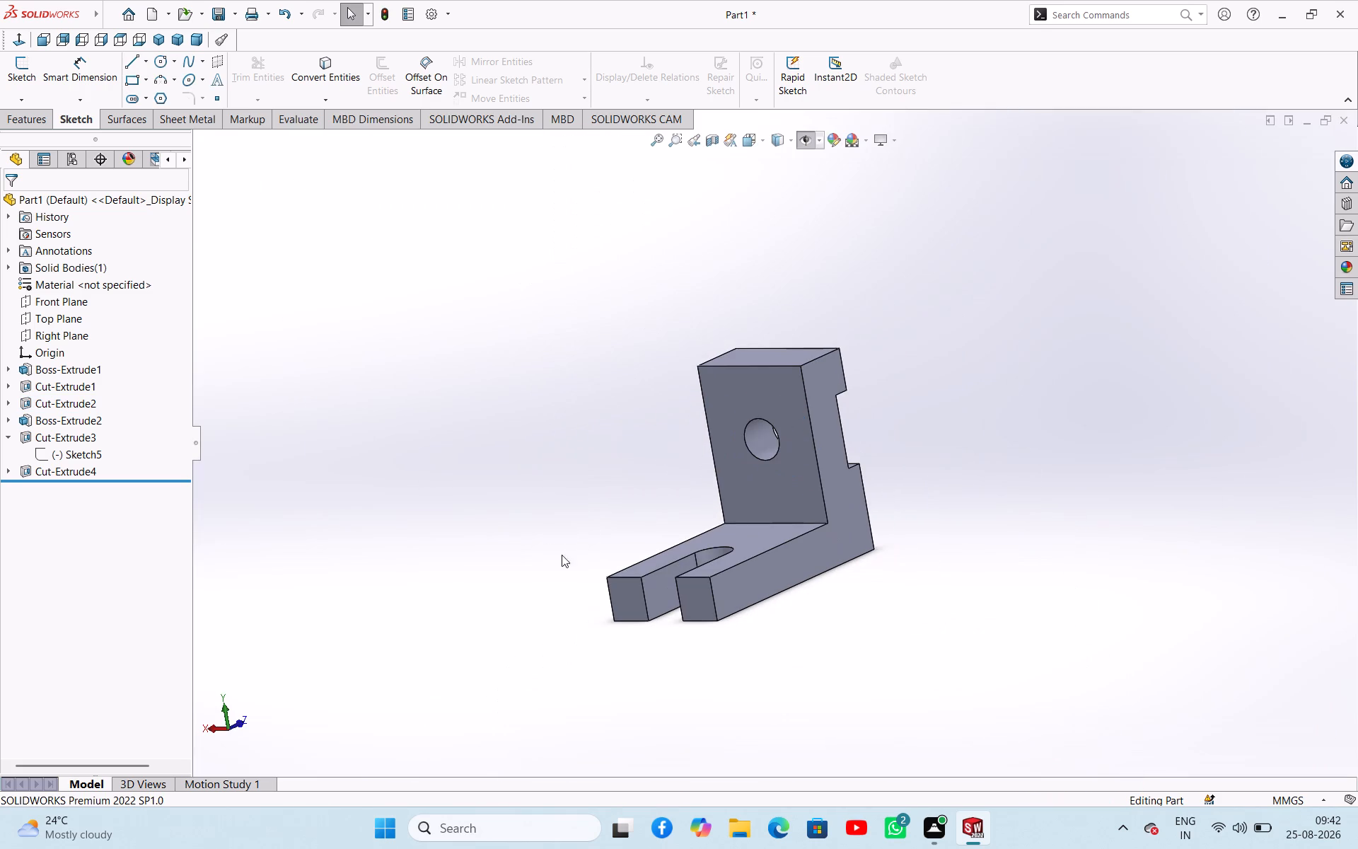
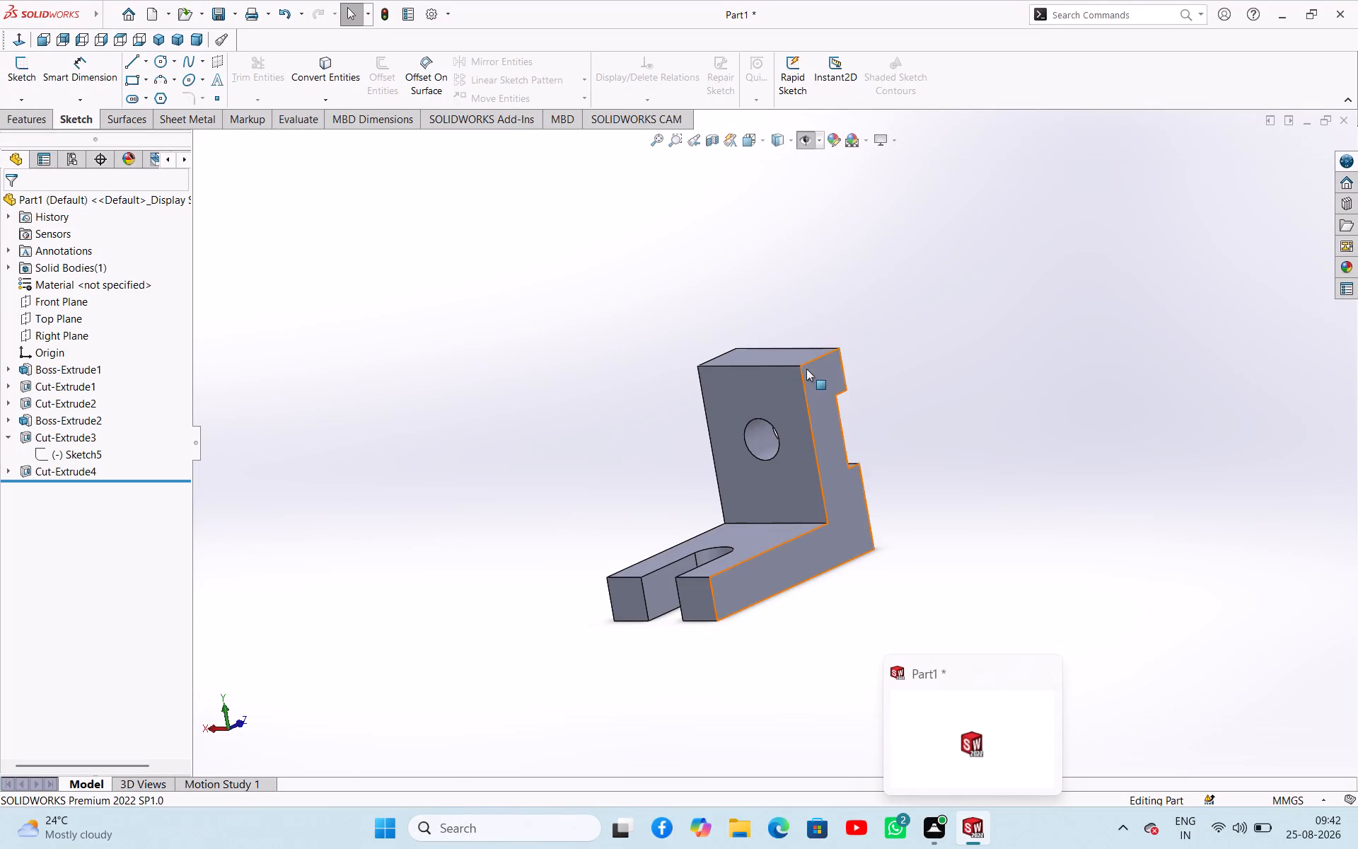
Examine the upright block's upper corner up close, selecting its top side edge and side face, and clear the selection.
{"action": "scroll", "coordinate": [806, 400], "scroll_direction": "up", "scroll_amount": 5}
{"action": "scroll", "coordinate": [796, 412], "scroll_direction": "down", "scroll_amount": 12}
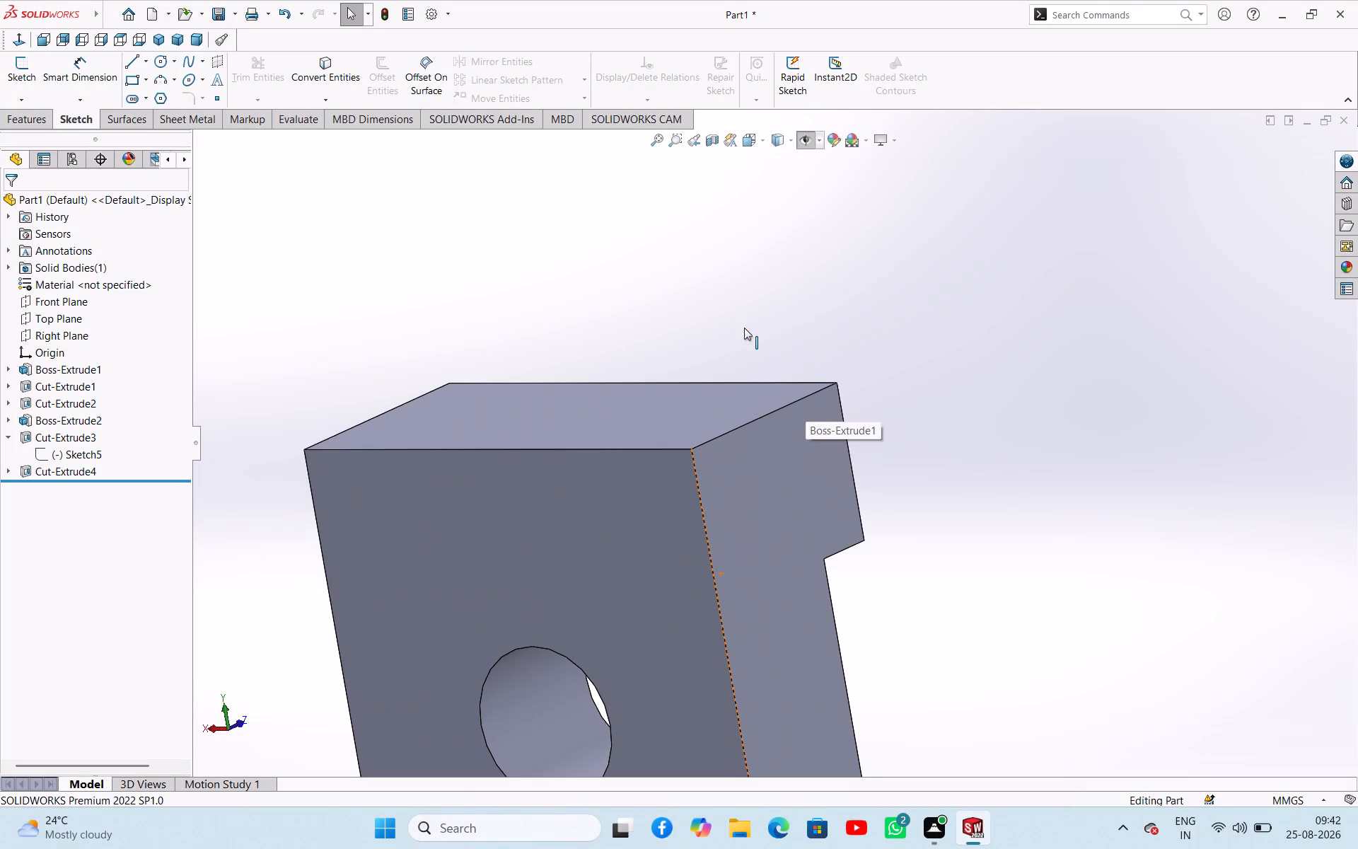
{"action": "left_click", "coordinate": [779, 250]}
{"action": "left_click", "coordinate": [776, 410]}
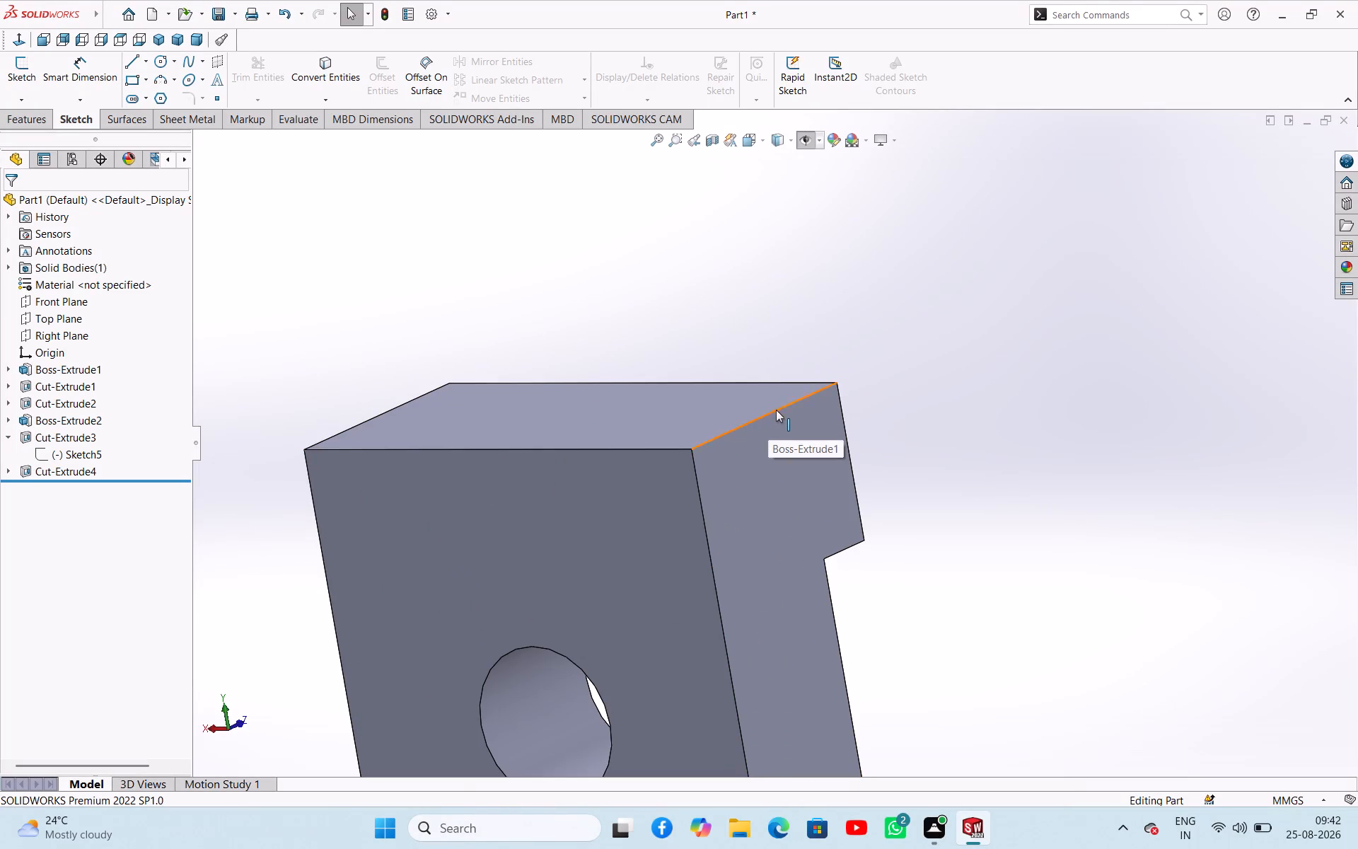
{"action": "left_click", "coordinate": [814, 241]}
{"action": "left_click", "coordinate": [697, 463]}
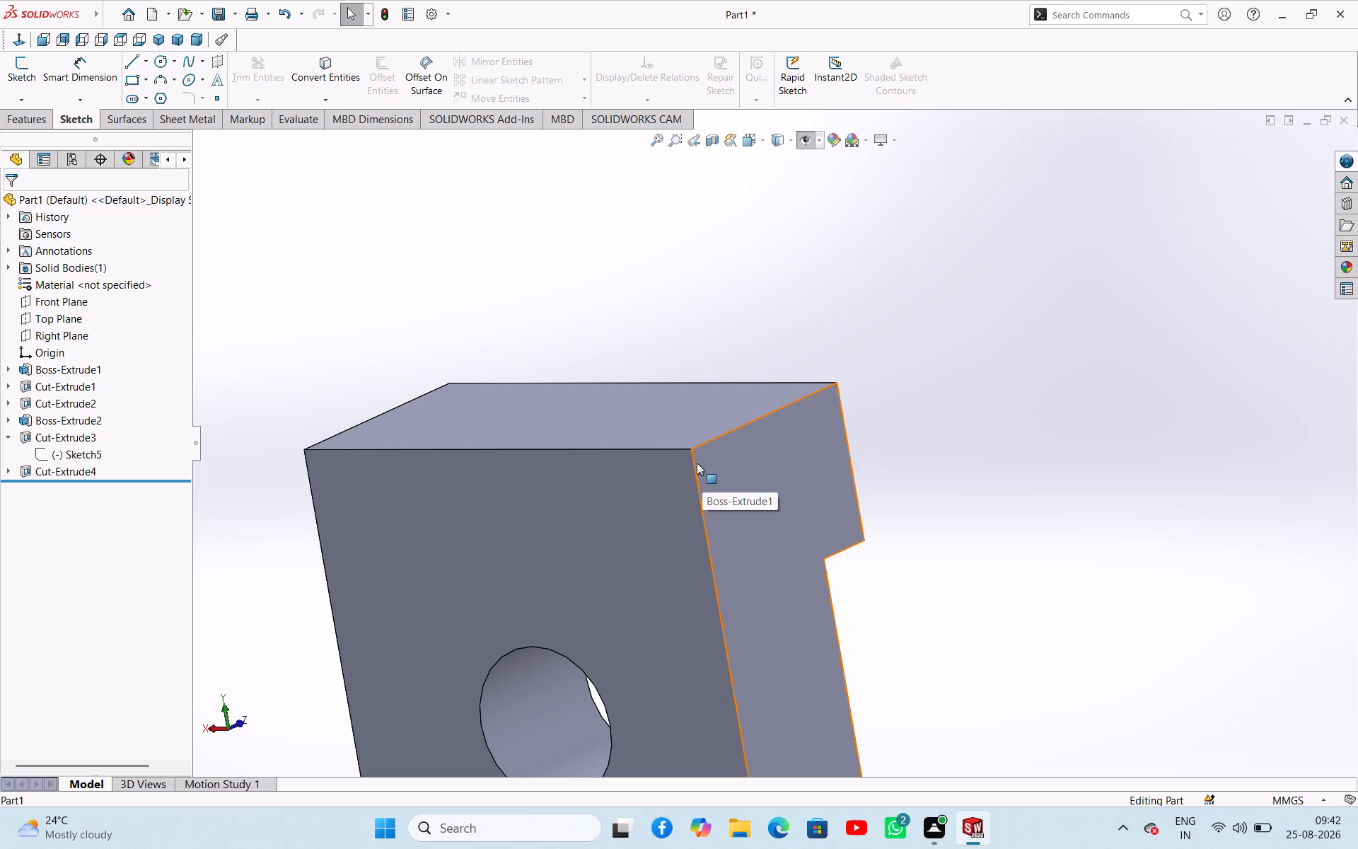
{"action": "left_click", "coordinate": [1045, 519]}
{"action": "scroll", "coordinate": [704, 497], "scroll_direction": "up", "scroll_amount": 5}
{"action": "scroll", "coordinate": [647, 682], "scroll_direction": "up", "scroll_amount": 2}
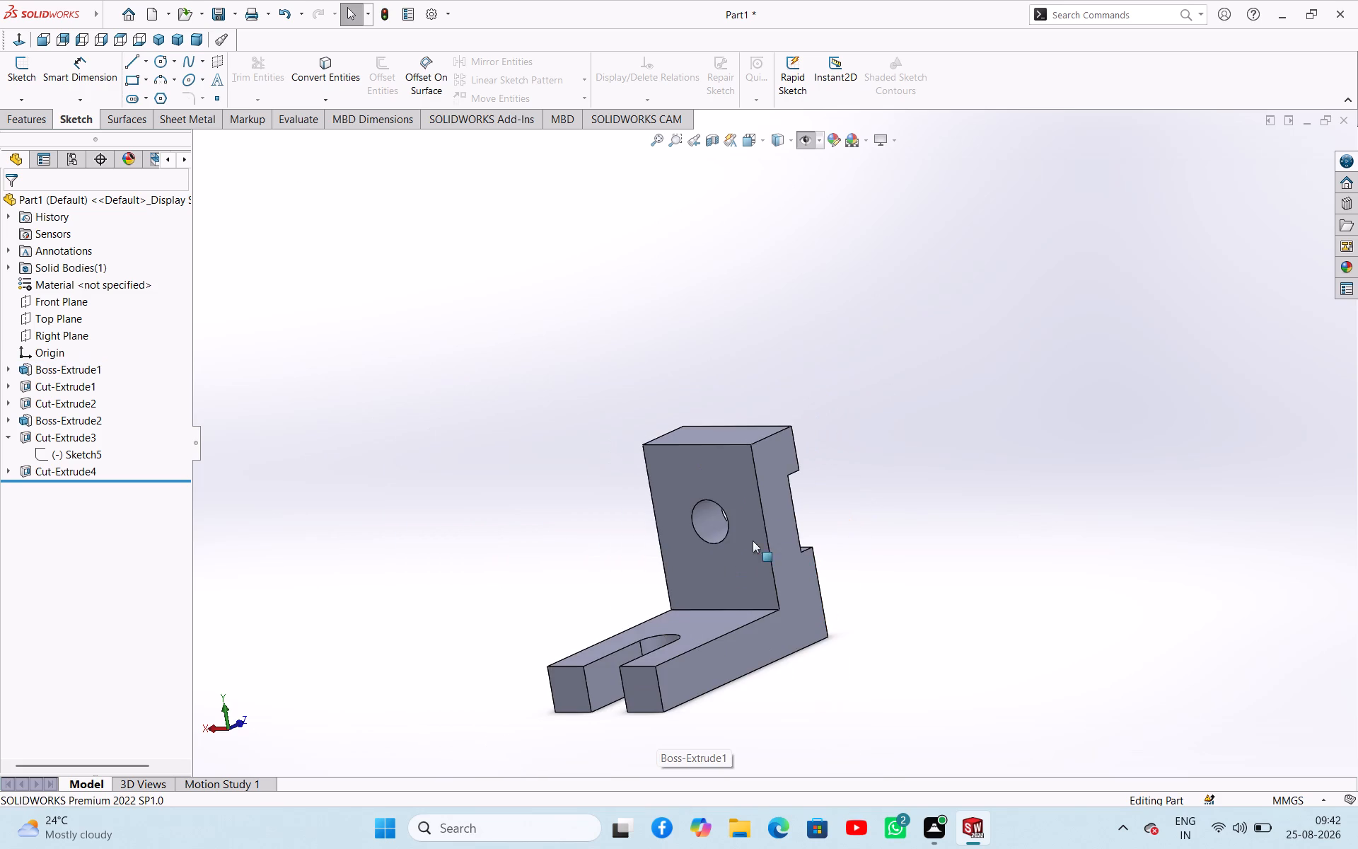
Inspect the through hole, the base's top face, and the slot's rounded end and inner walls from both sides, selecting each.
{"action": "left_click", "coordinate": [716, 519]}
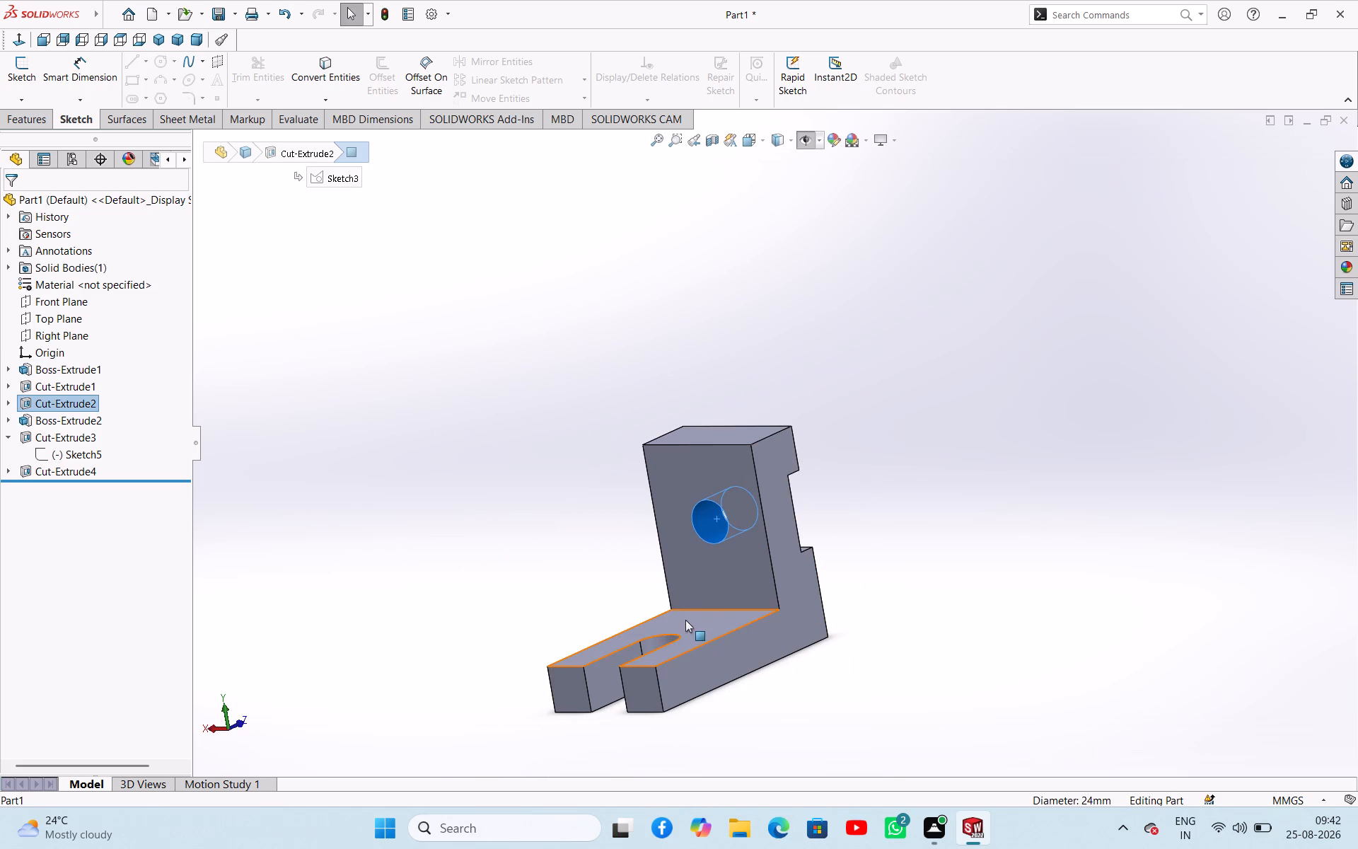
{"action": "left_click", "coordinate": [686, 620]}
{"action": "middle_click_drag", "start_coordinate": [539, 487], "coordinate": [636, 594]}
{"action": "left_click", "coordinate": [664, 635]}
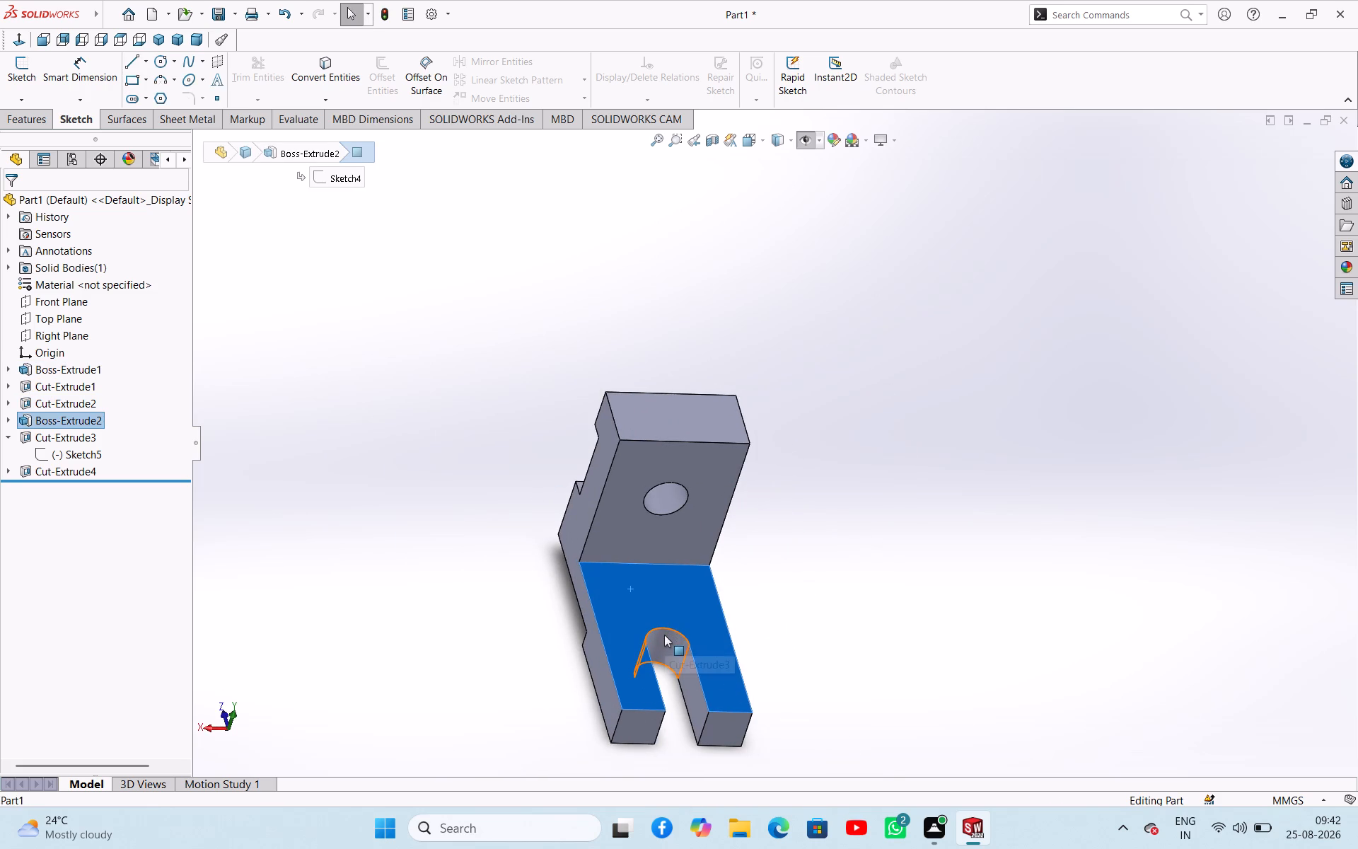
{"action": "middle_click_drag", "start_coordinate": [548, 576], "coordinate": [411, 504]}
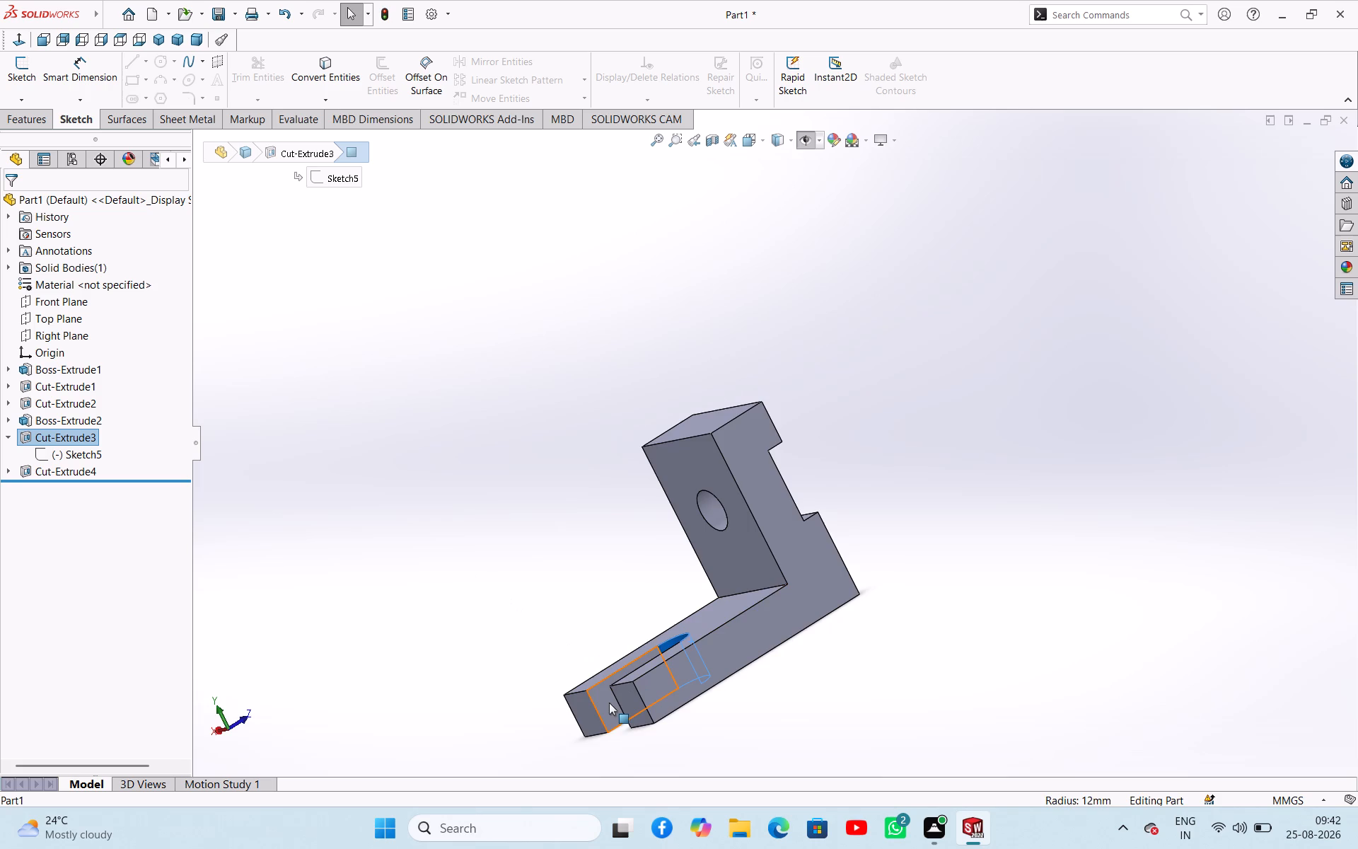
{"action": "left_click", "coordinate": [609, 703]}
{"action": "middle_click_drag", "start_coordinate": [286, 562], "coordinate": [482, 629]}
{"action": "left_click", "coordinate": [690, 661]}
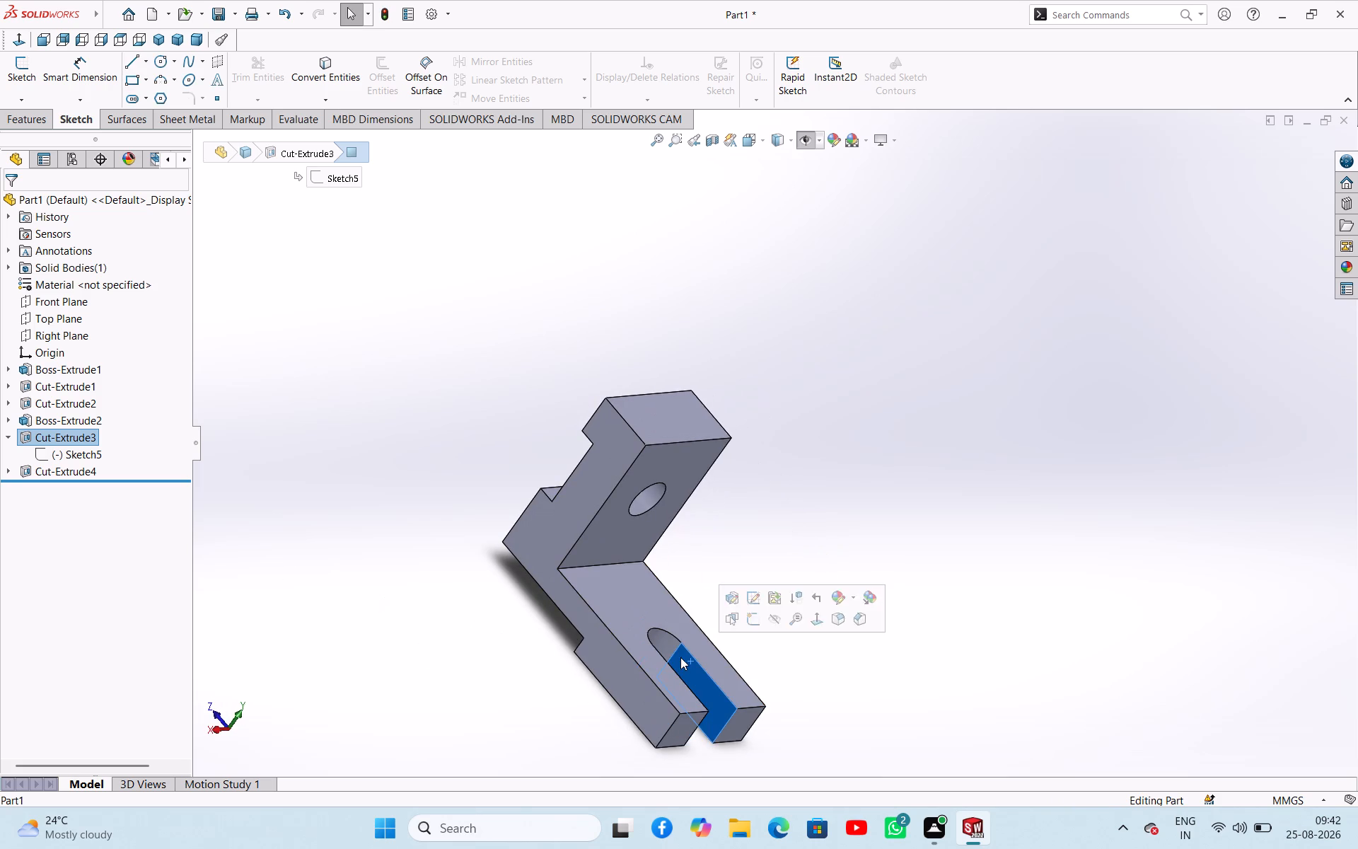
{"action": "left_click", "coordinate": [479, 579]}
Inspect the hole's edge and bore, the upright block's back face, the base's top face and the bracket's side face by selecting them.
{"action": "left_click", "coordinate": [661, 496]}
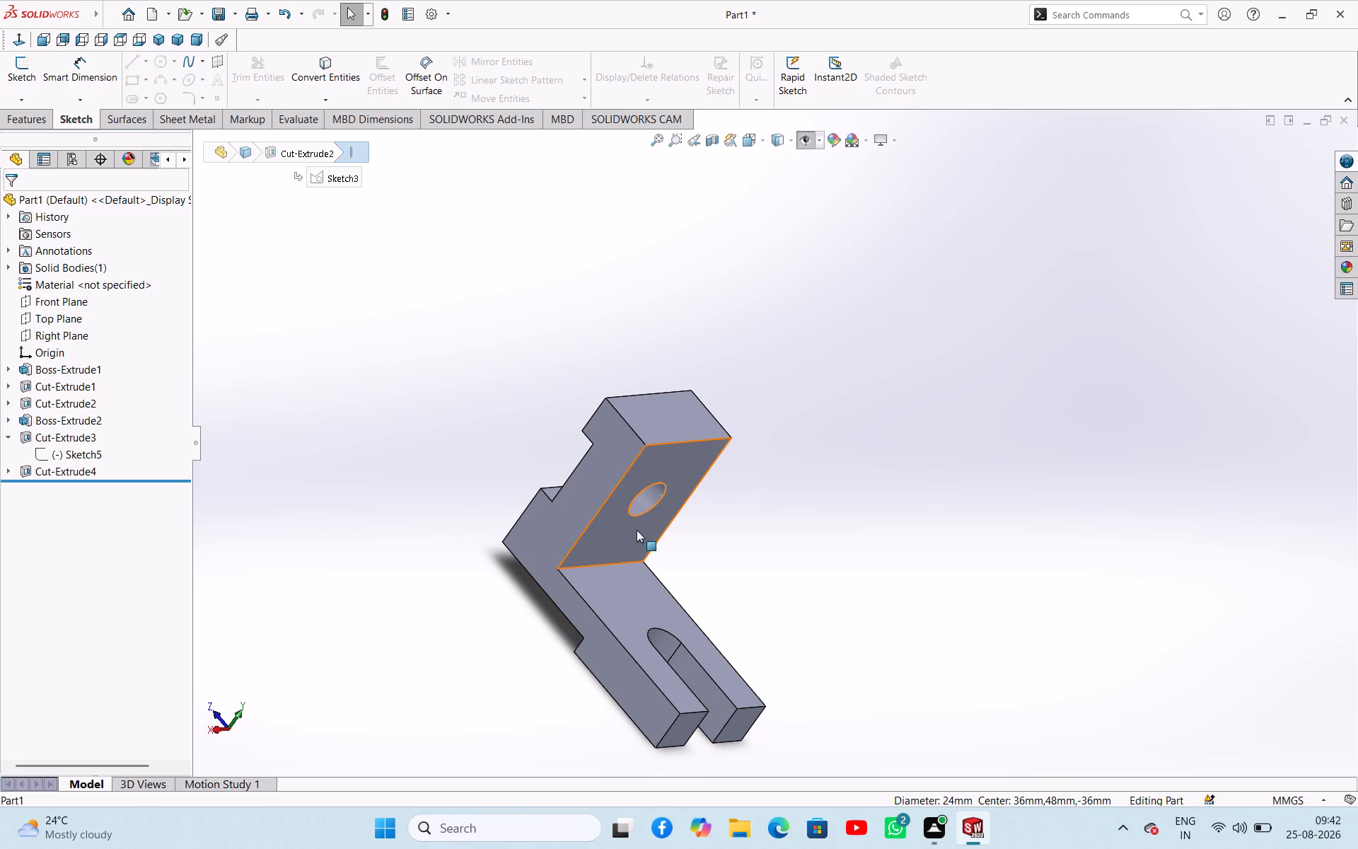
{"action": "left_click", "coordinate": [646, 499]}
{"action": "left_click", "coordinate": [639, 532]}
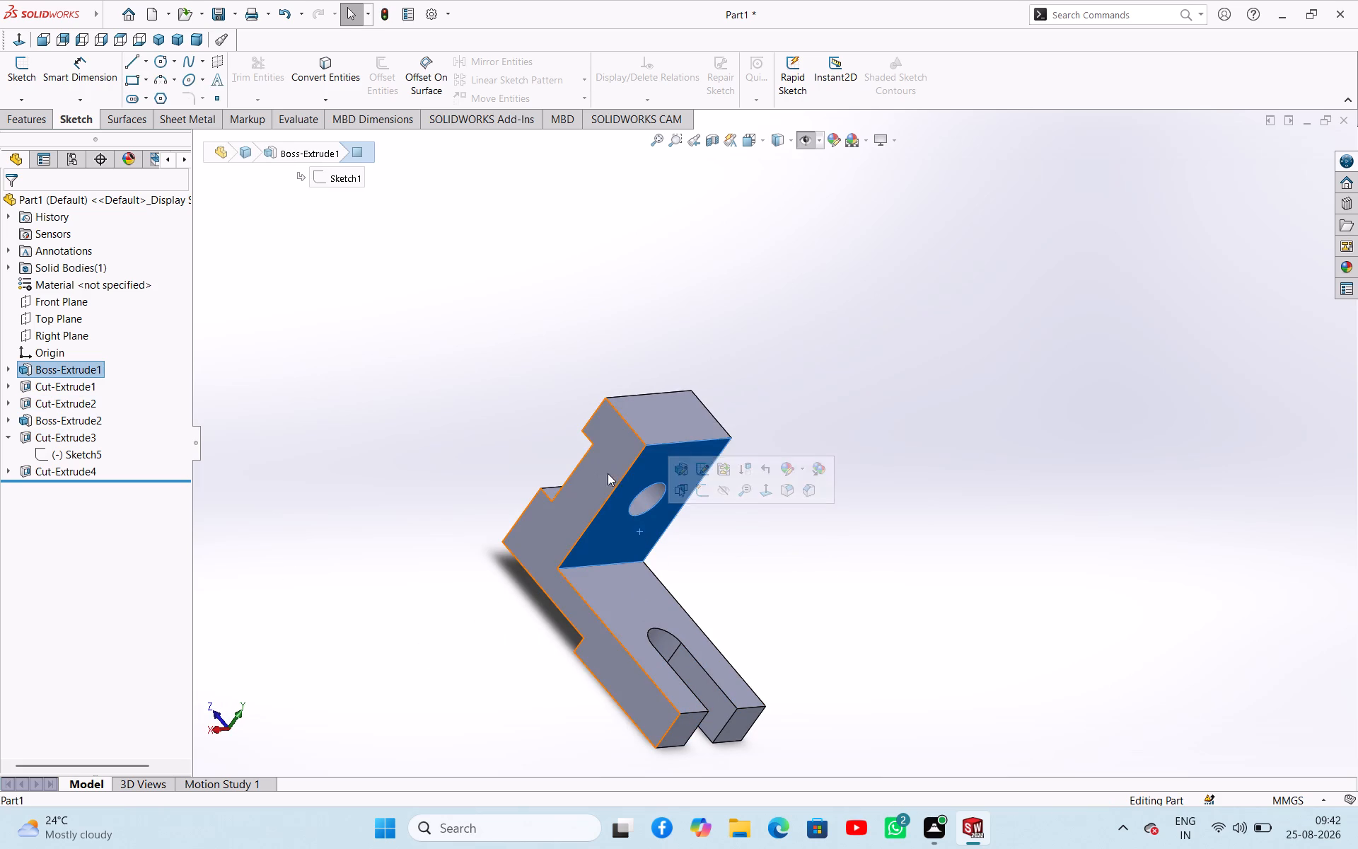
{"action": "left_click", "coordinate": [607, 453]}
{"action": "left_click_drag", "start_coordinate": [648, 587], "coordinate": [638, 592]}
{"action": "left_click", "coordinate": [579, 538]}
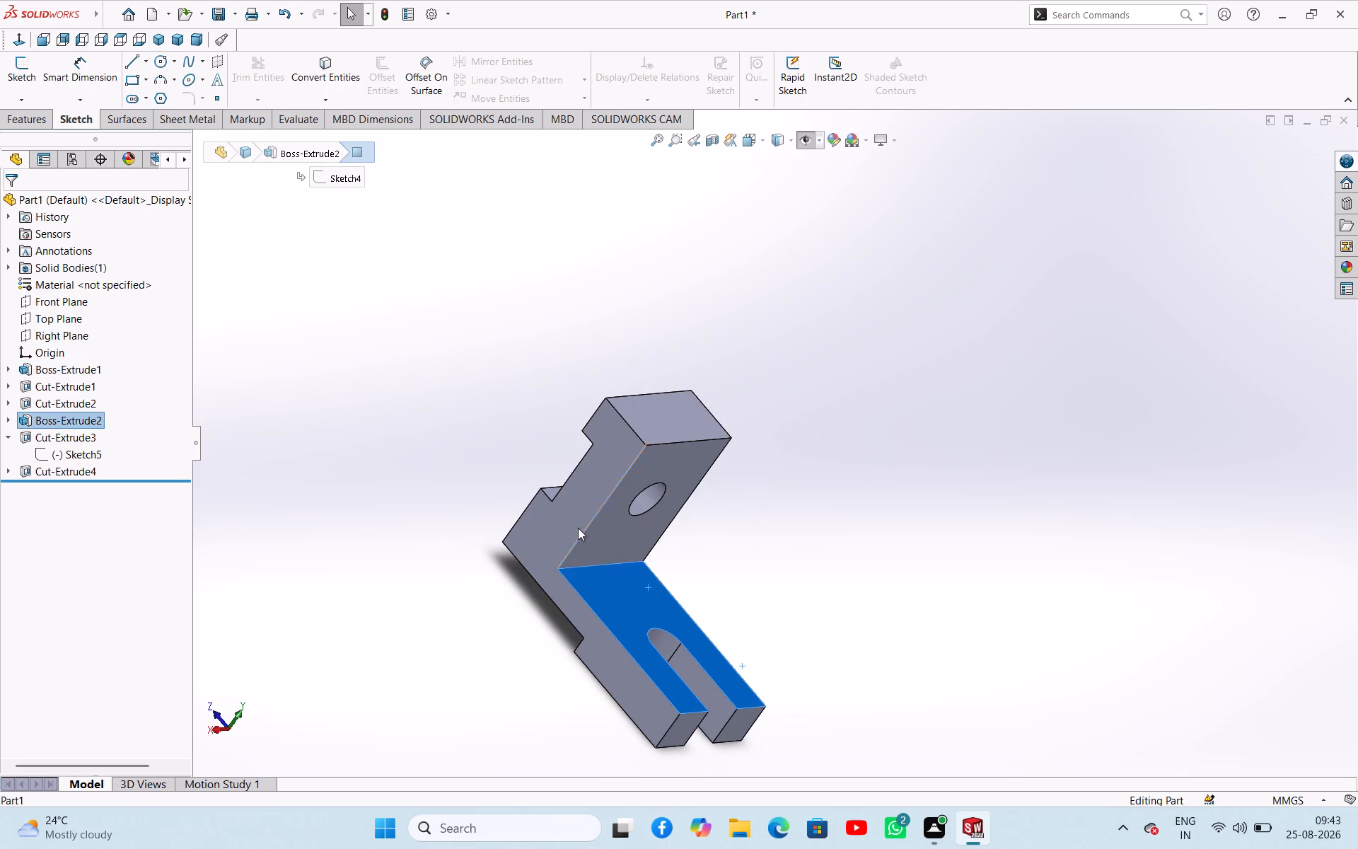
{"action": "left_click", "coordinate": [592, 498]}
{"action": "left_click", "coordinate": [636, 471]}
{"action": "left_click", "coordinate": [648, 518]}
{"action": "left_click", "coordinate": [639, 584]}
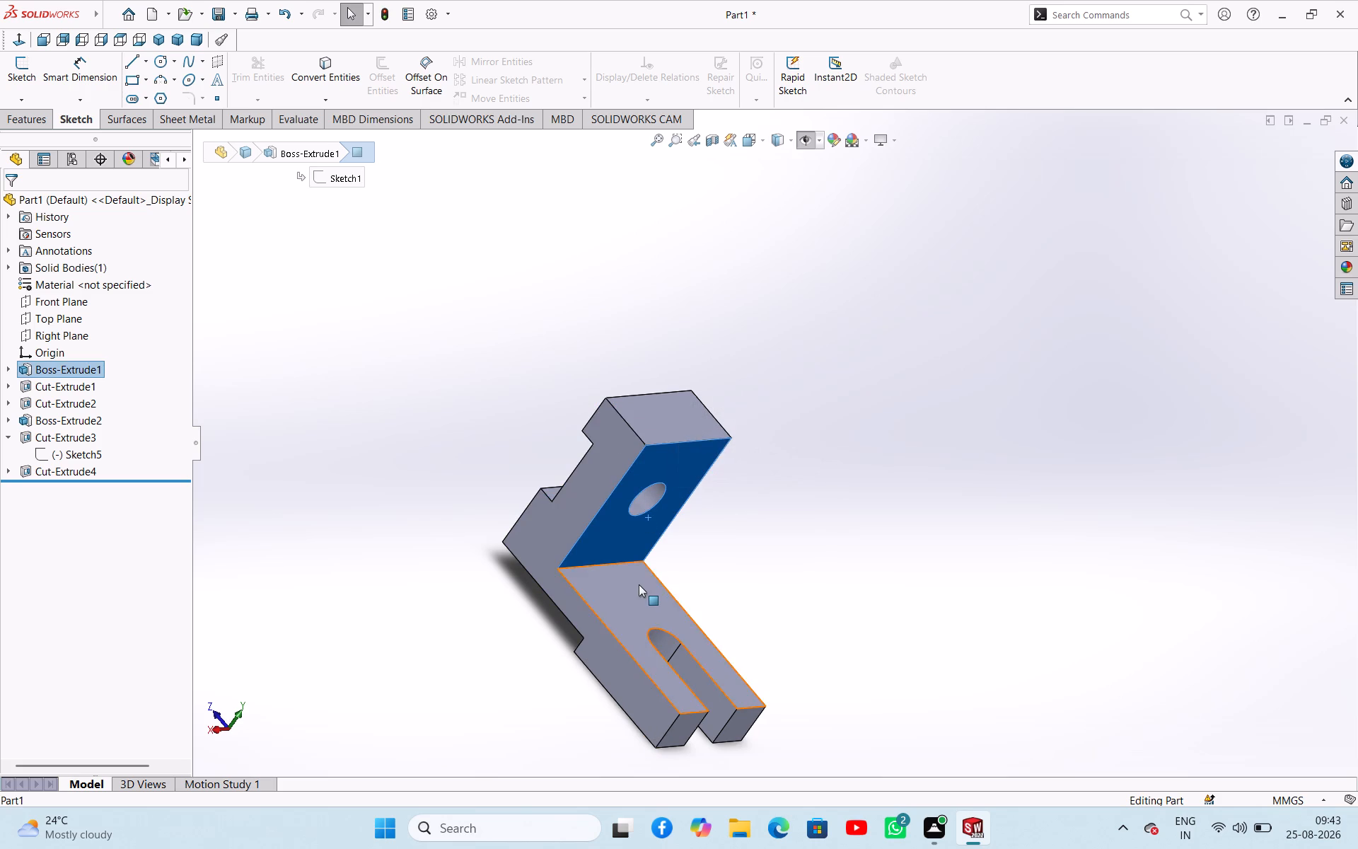
{"action": "left_click", "coordinate": [588, 600]}
{"action": "left_click", "coordinate": [564, 572]}
{"action": "left_click", "coordinate": [547, 524]}
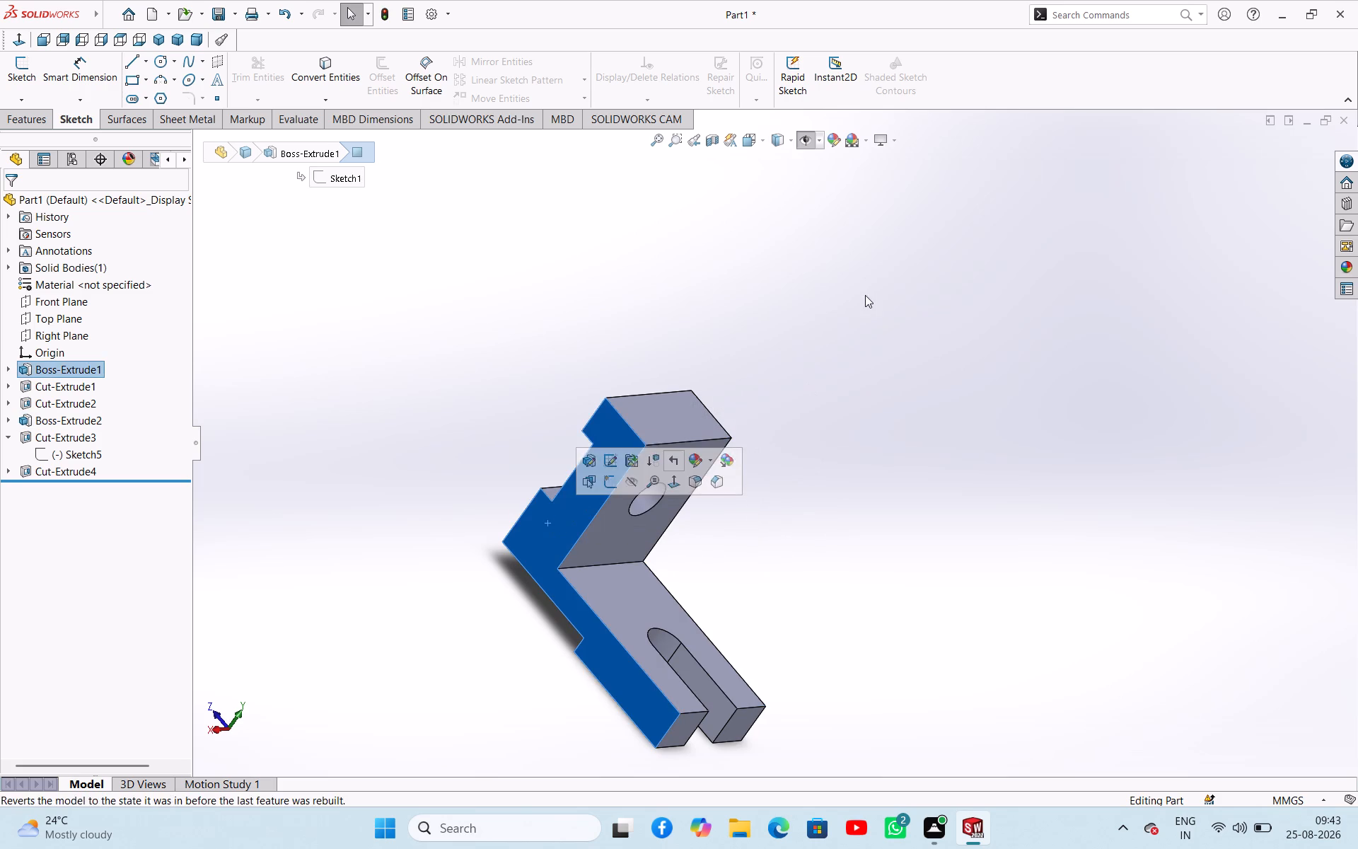
{"action": "left_click", "coordinate": [869, 299]}
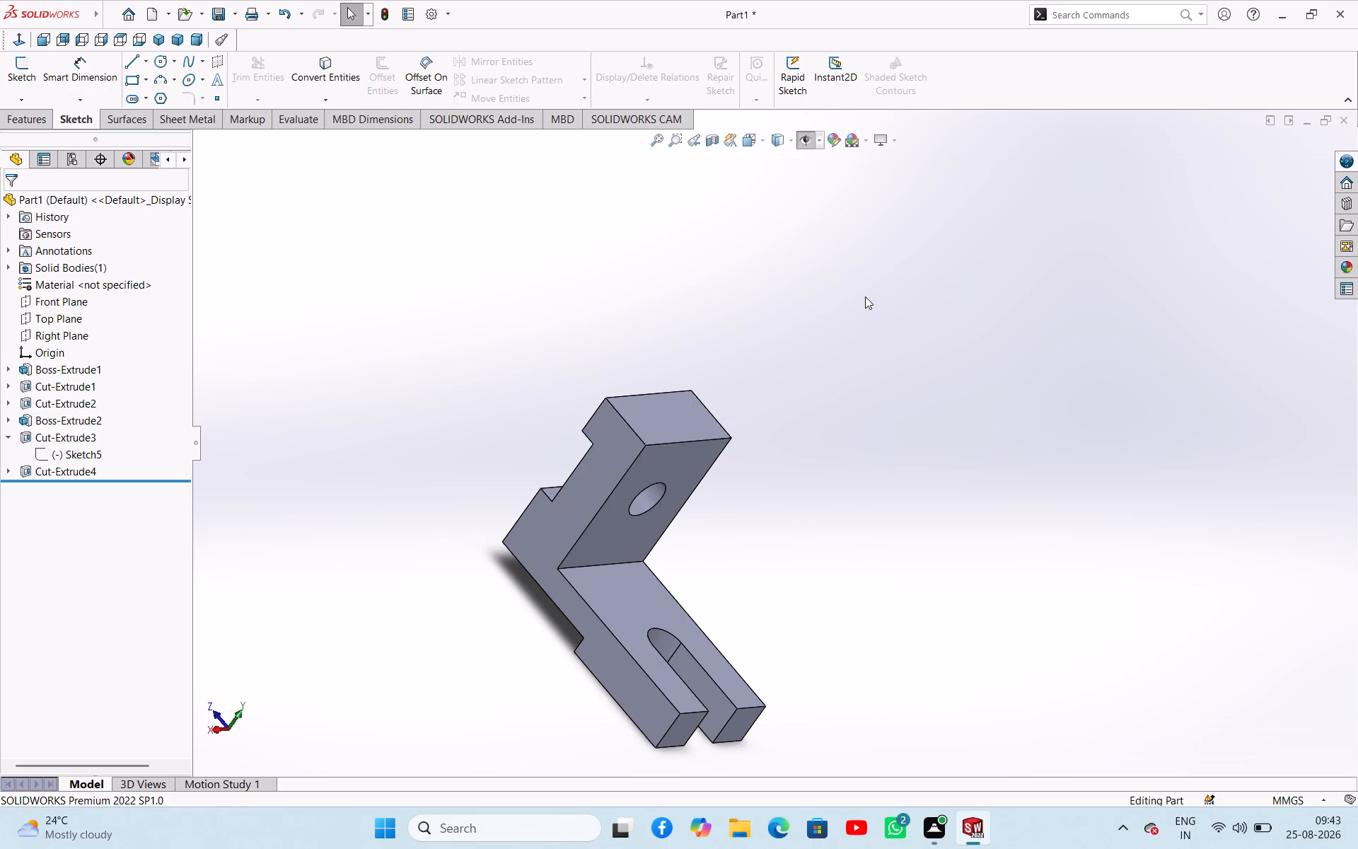
Examine the slot's rounded end and the upright block's through hole up close, selecting each and clearing the selection.
{"action": "scroll", "coordinate": [668, 470], "scroll_direction": "up", "scroll_amount": 3}
{"action": "scroll", "coordinate": [688, 492], "scroll_direction": "down", "scroll_amount": 4}
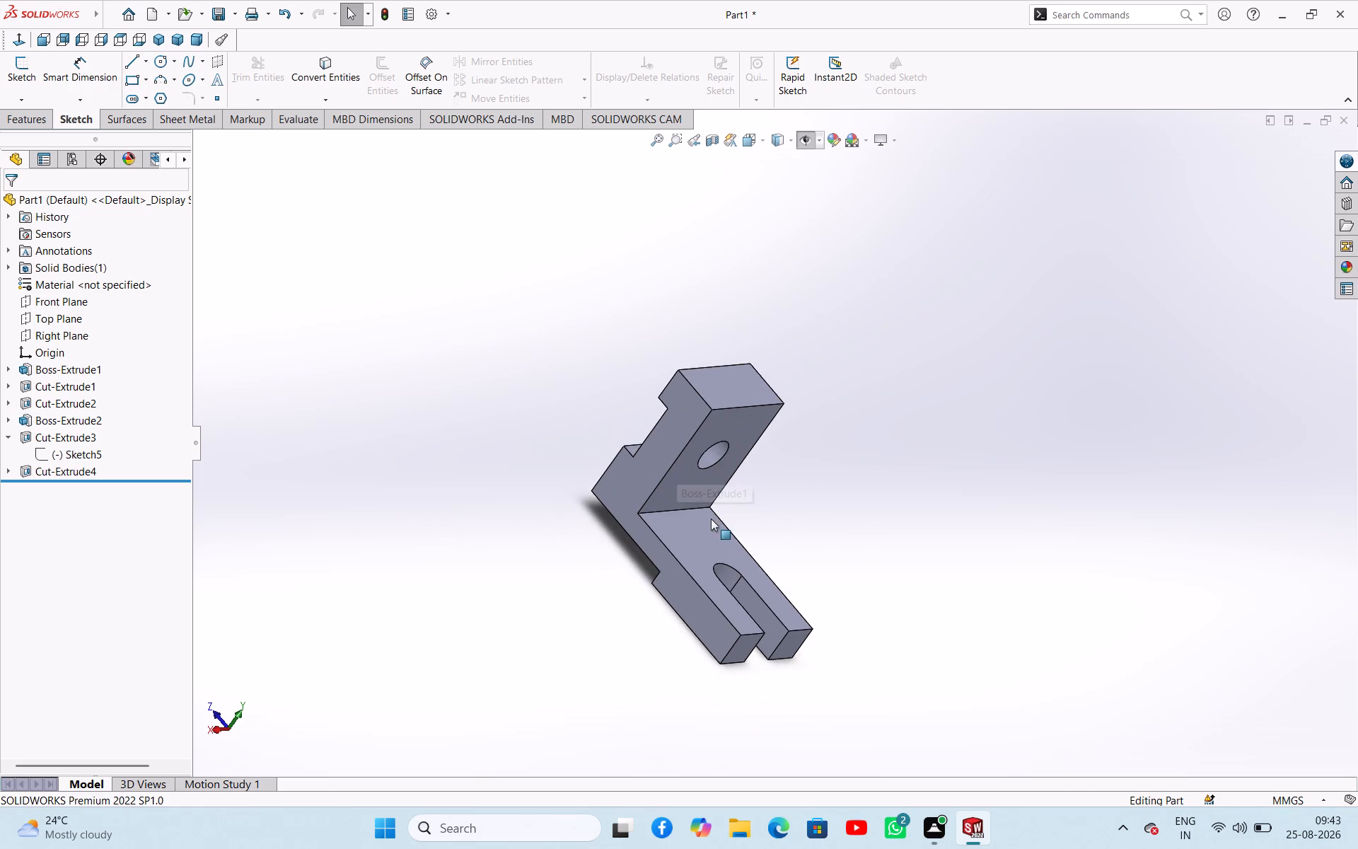
{"action": "scroll", "coordinate": [727, 567], "scroll_direction": "down", "scroll_amount": 3}
{"action": "left_click", "coordinate": [737, 550]}
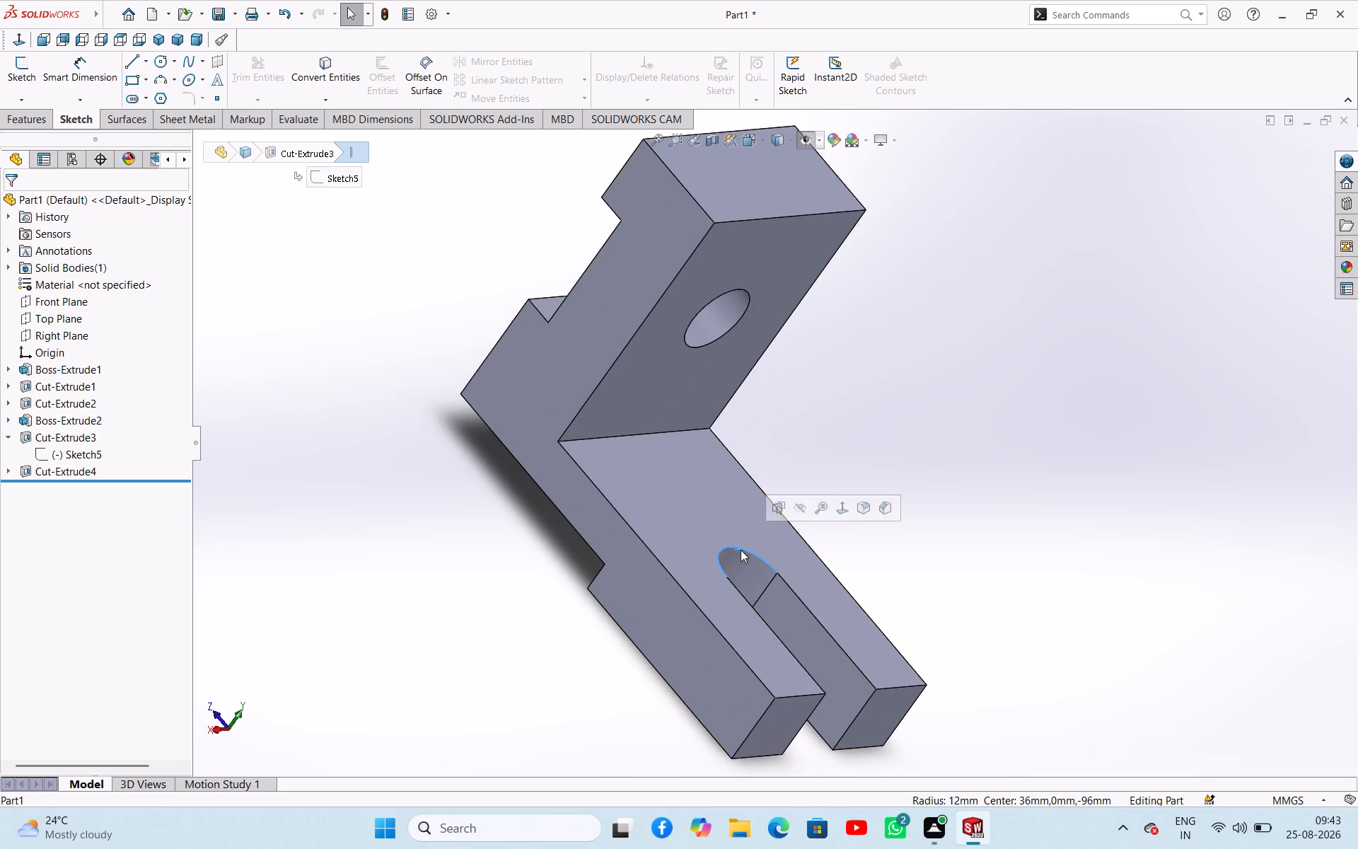
{"action": "left_click_drag", "start_coordinate": [1014, 461], "coordinate": [1009, 475]}
{"action": "left_click", "coordinate": [758, 570]}
{"action": "left_click", "coordinate": [1026, 253]}
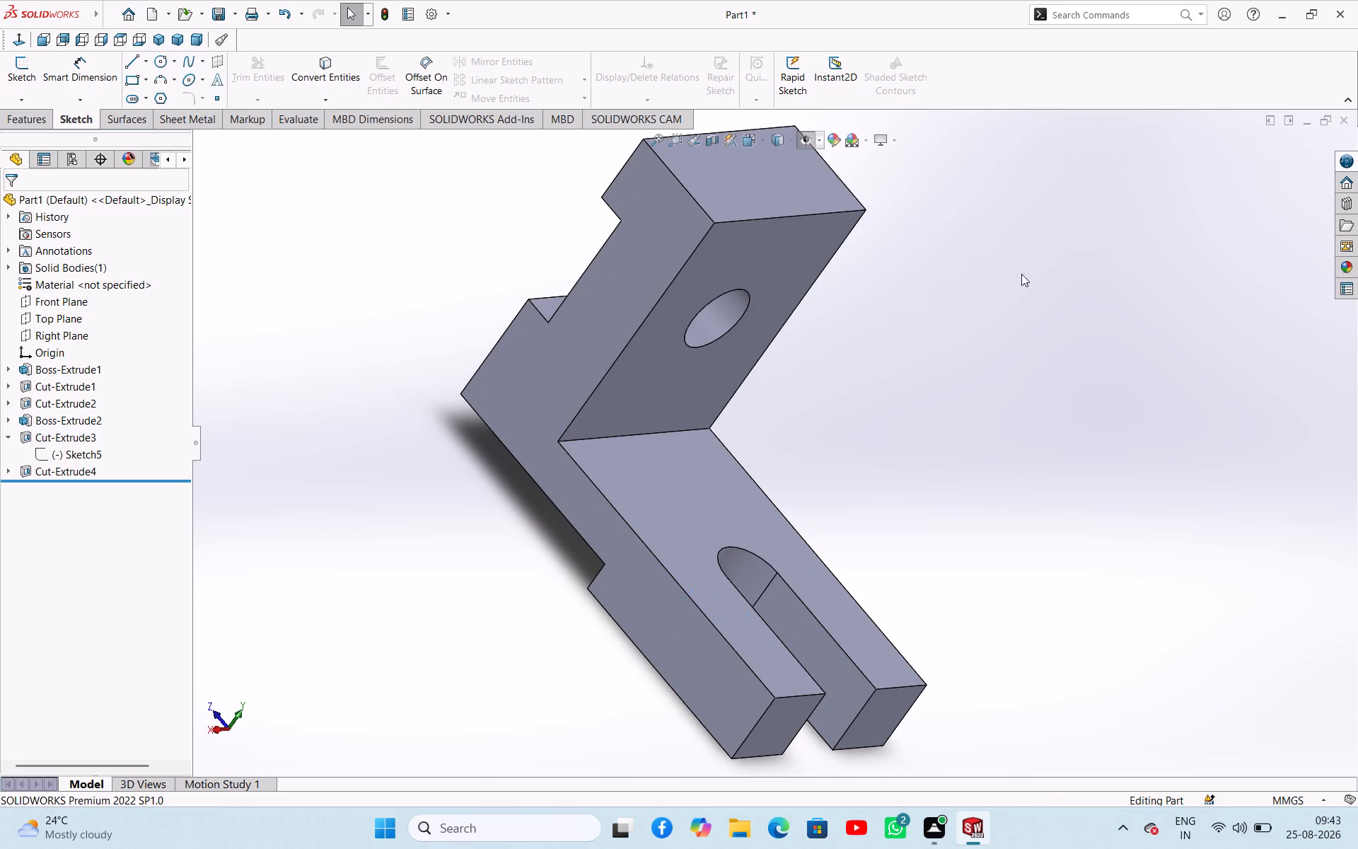
{"action": "middle_click_drag", "start_coordinate": [1003, 367], "coordinate": [892, 325]}
{"action": "left_click", "coordinate": [760, 584]}
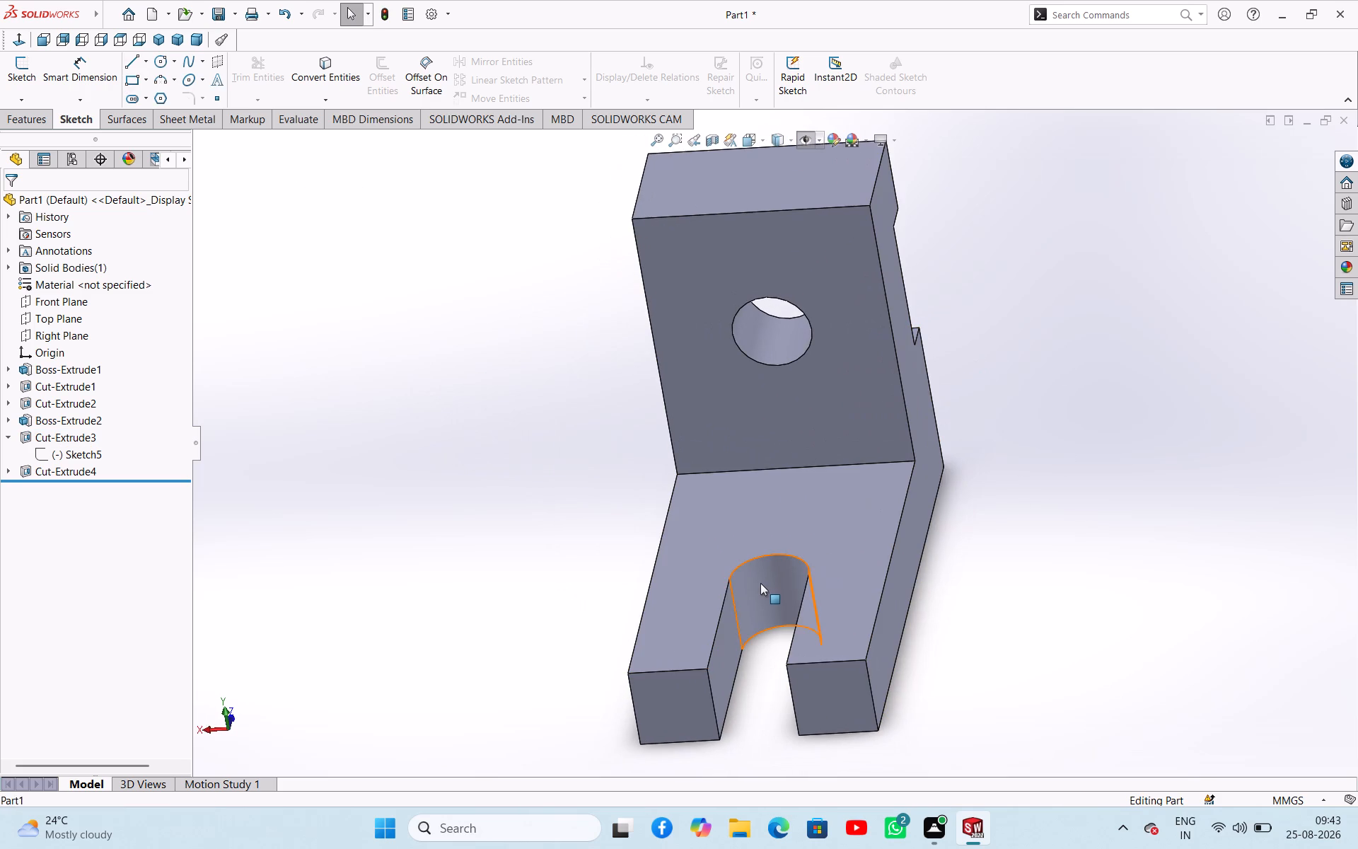
{"action": "left_click", "coordinate": [1082, 434]}
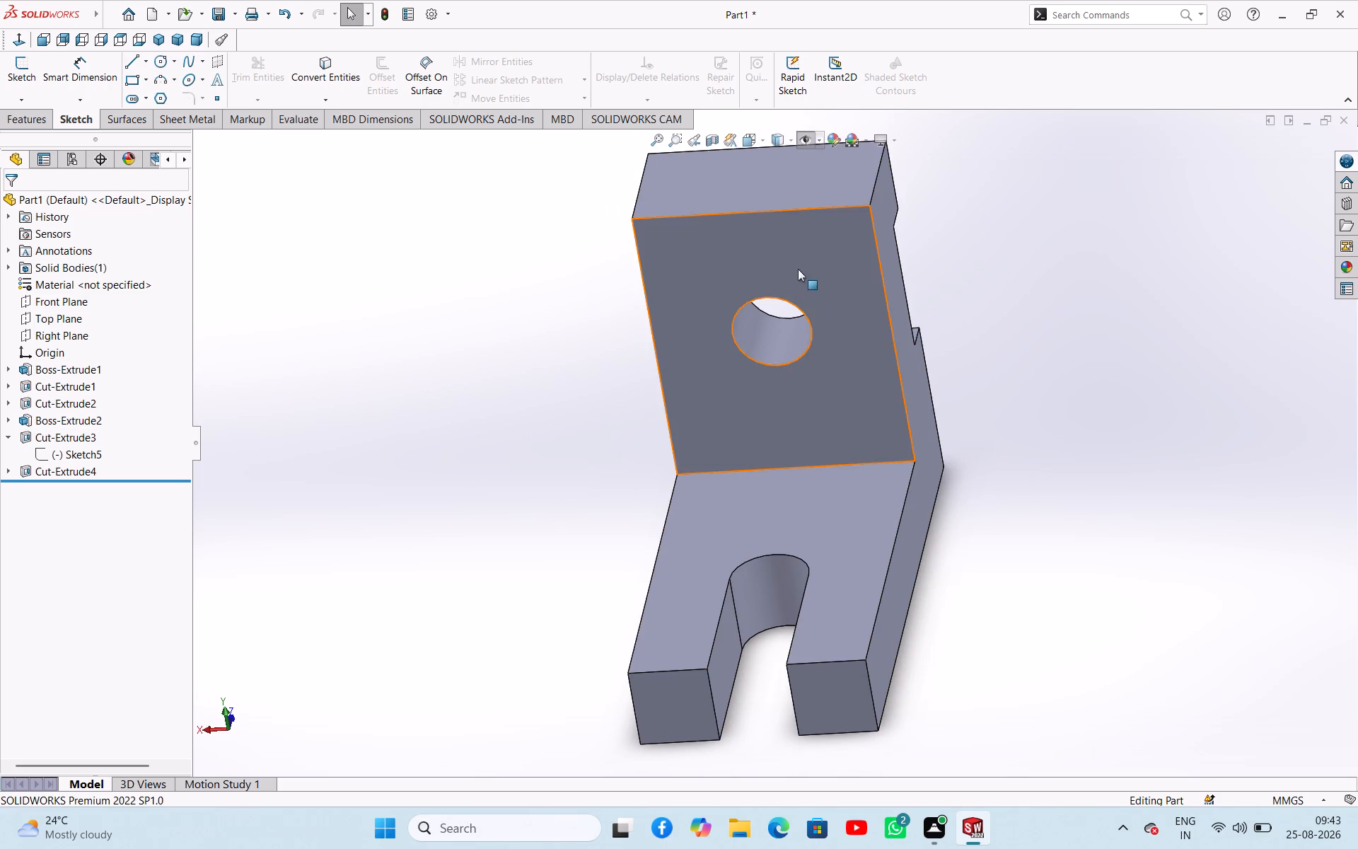
{"action": "left_click", "coordinate": [791, 330]}
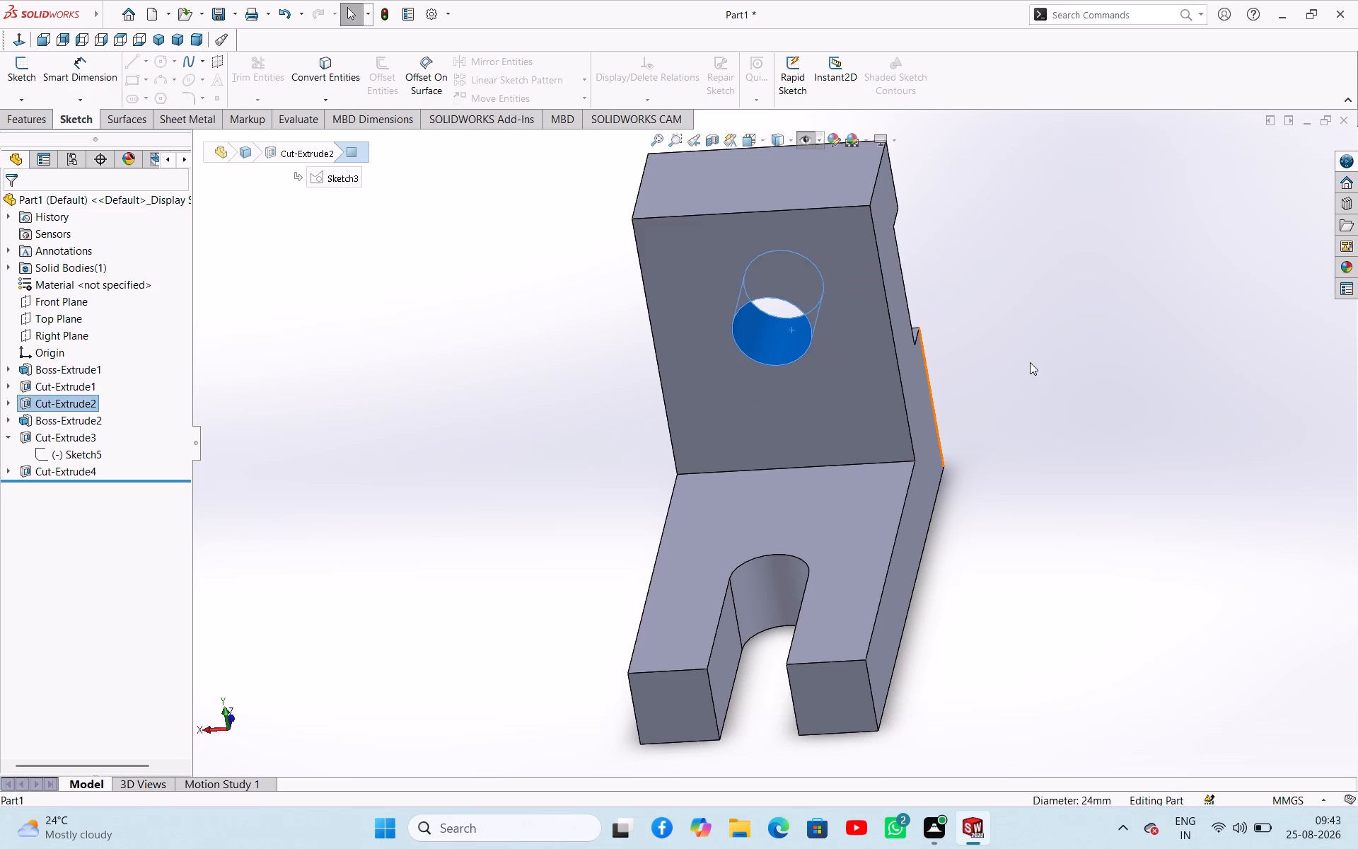
{"action": "left_click", "coordinate": [1030, 362]}
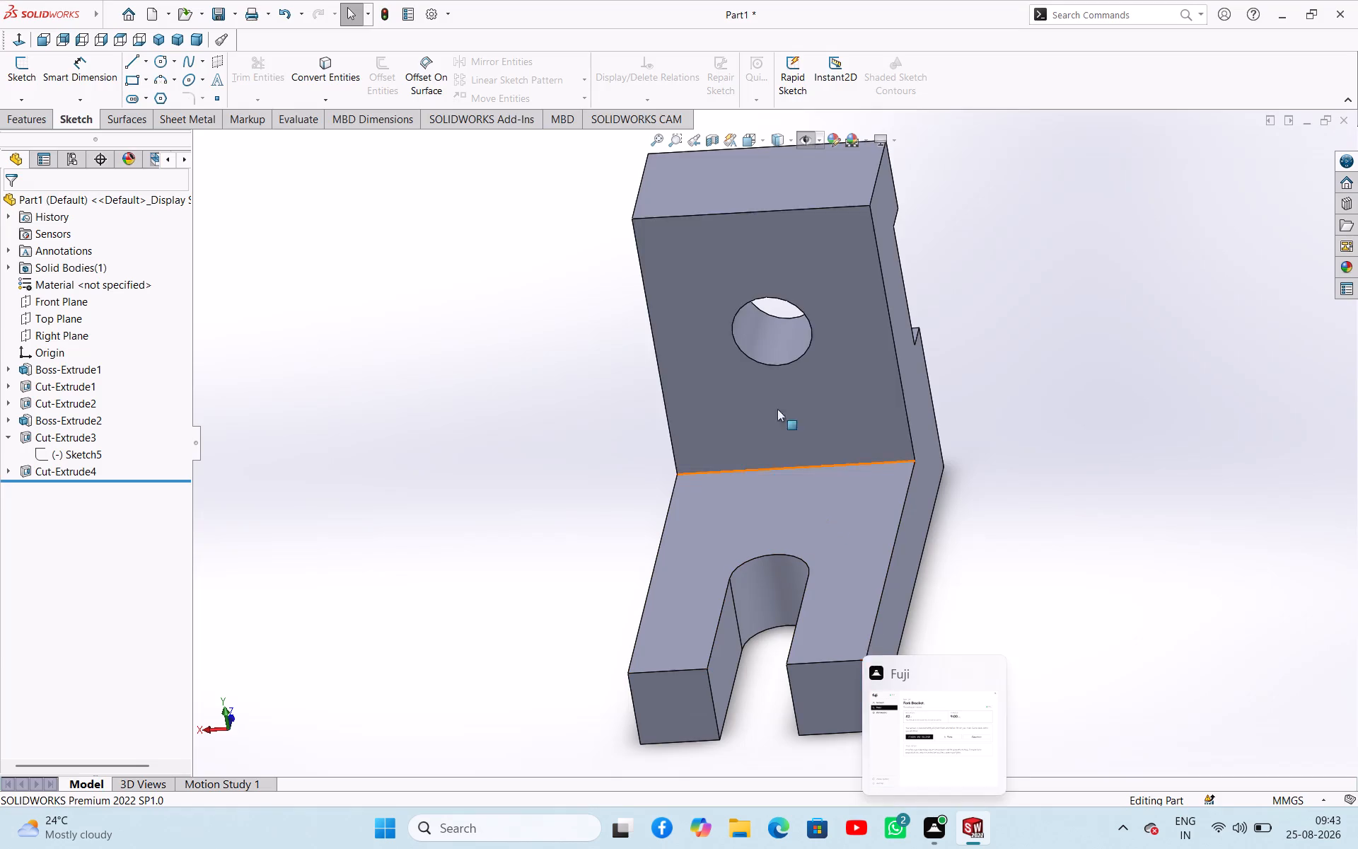
{"action": "left_click", "coordinate": [432, 380]}
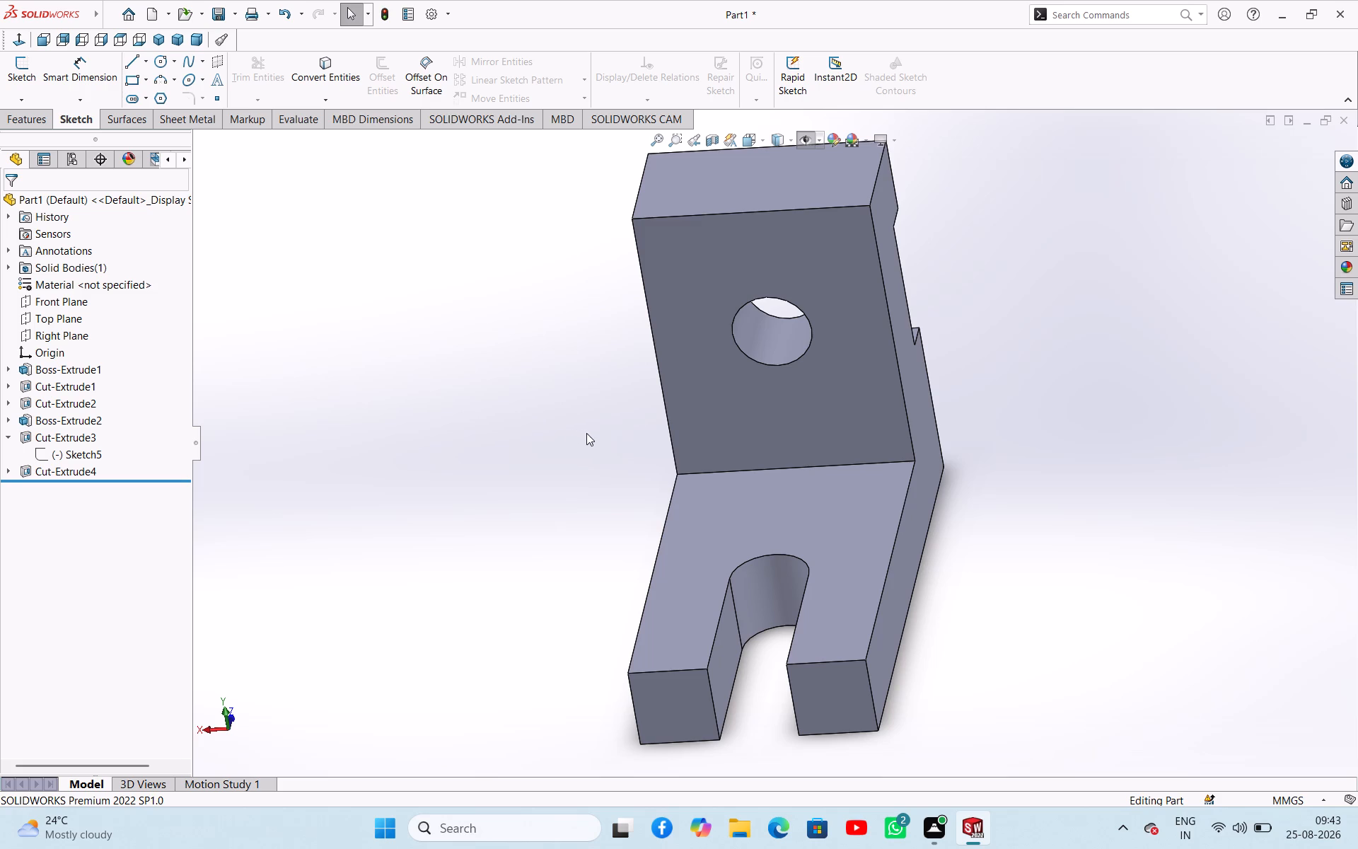
Inspect the base's top face, the slot's rounded end, the fork's end face and the bracket's side face, and clear the selection.
{"action": "left_click", "coordinate": [718, 472]}
{"action": "left_click", "coordinate": [599, 480]}
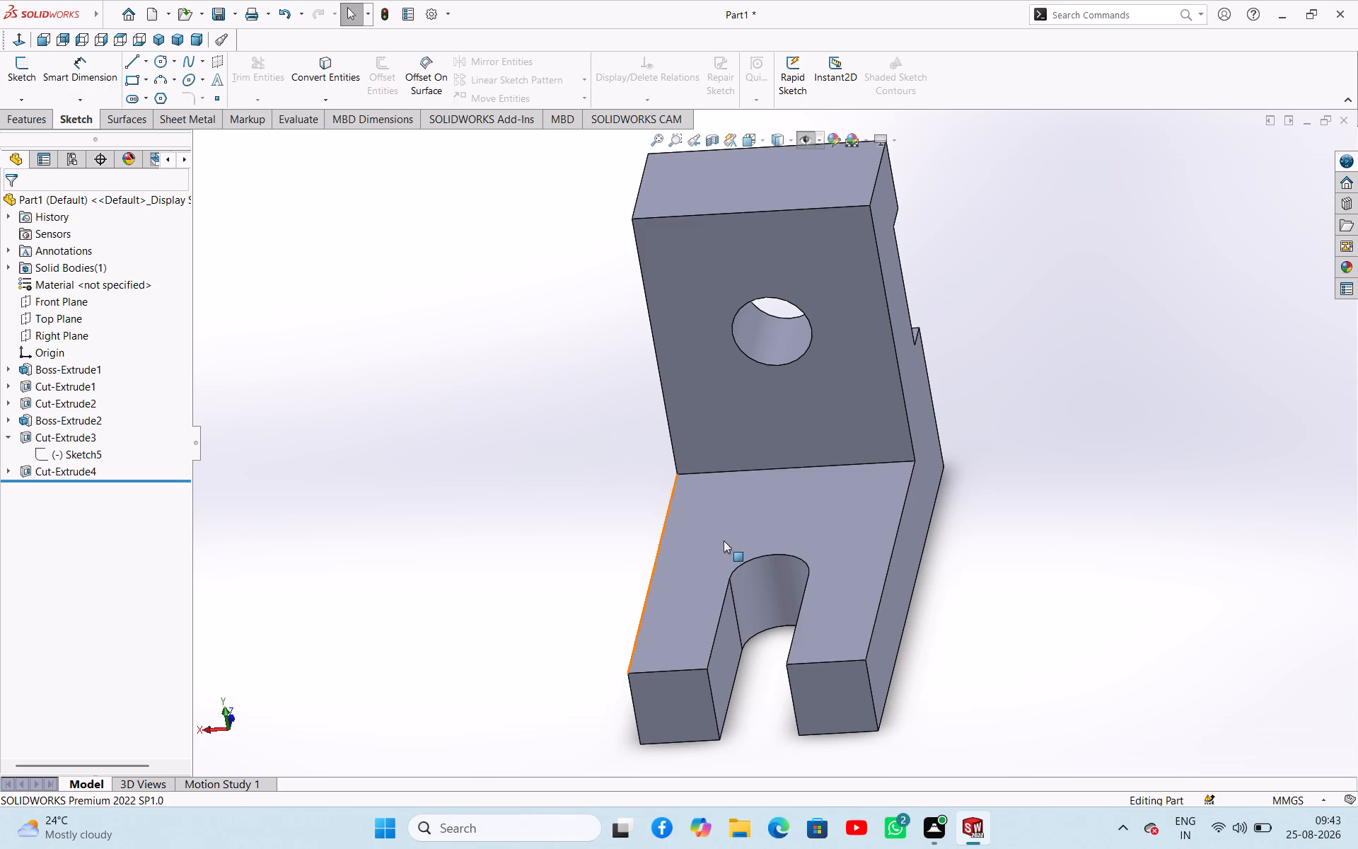
{"action": "left_click", "coordinate": [724, 540]}
{"action": "left_click", "coordinate": [992, 603]}
{"action": "left_click", "coordinate": [743, 576]}
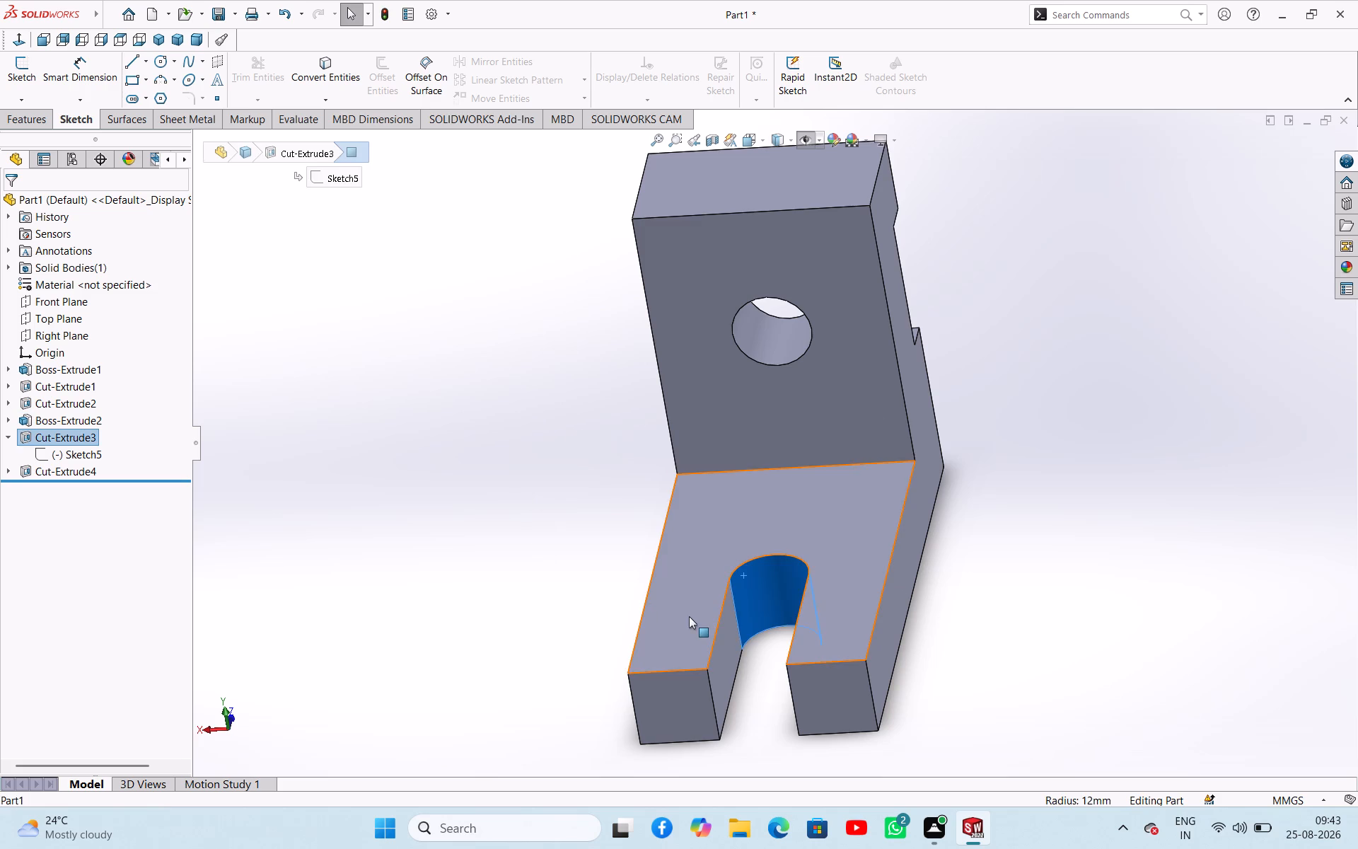
{"action": "left_click", "coordinate": [731, 644]}
{"action": "left_click", "coordinate": [854, 644]}
{"action": "left_click", "coordinate": [955, 639]}
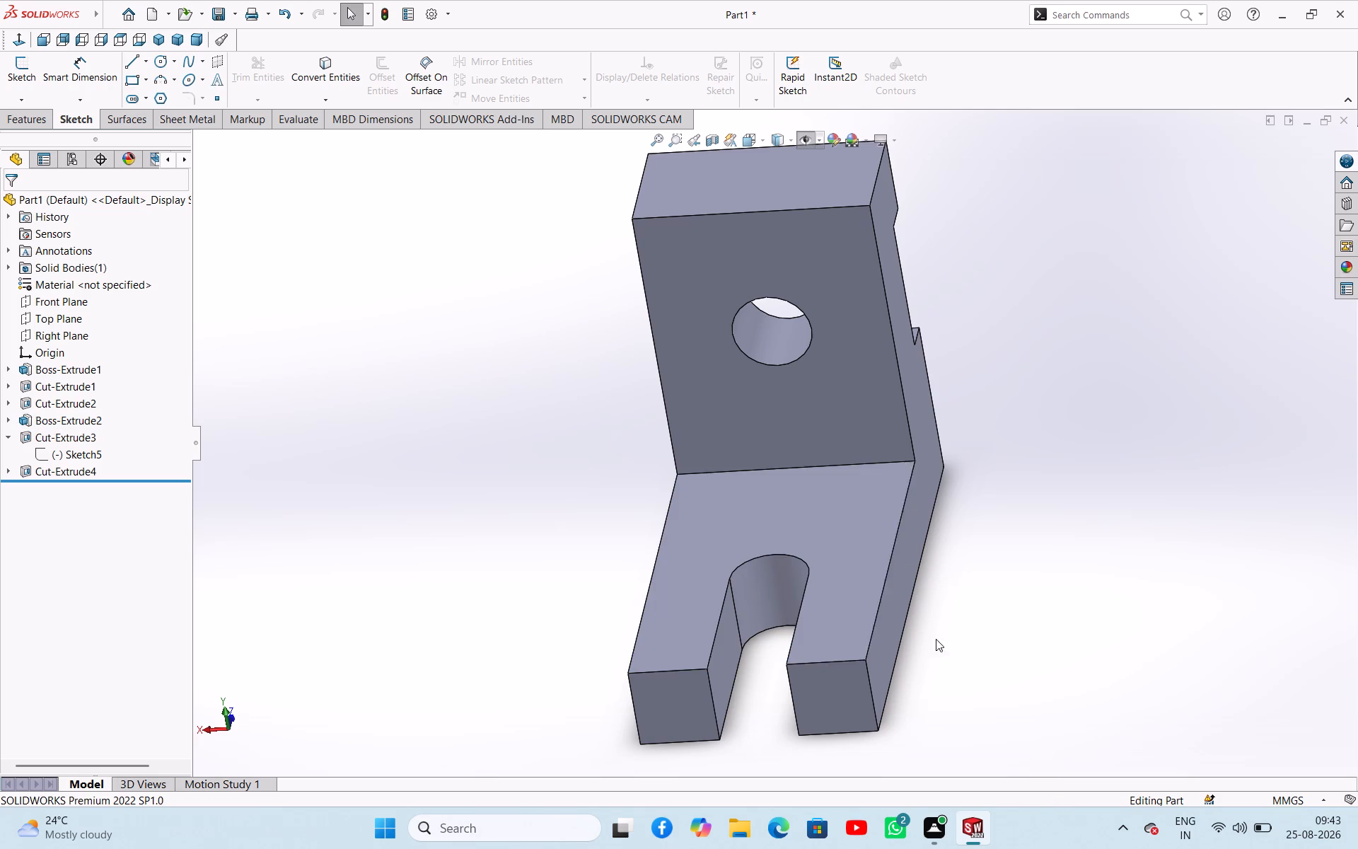
{"action": "left_click", "coordinate": [810, 680]}
{"action": "left_click", "coordinate": [881, 686]}
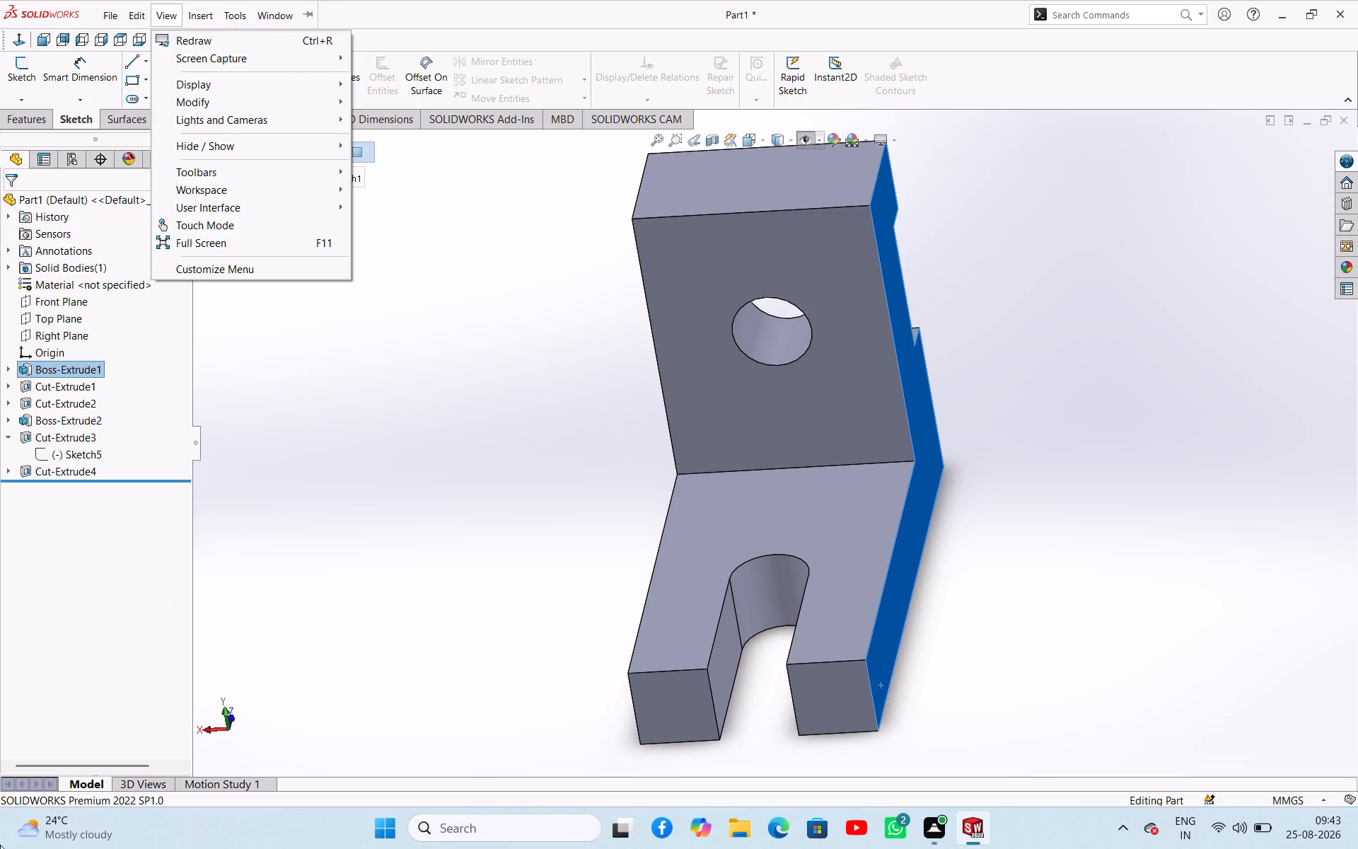
{"action": "left_click", "coordinate": [384, 396]}
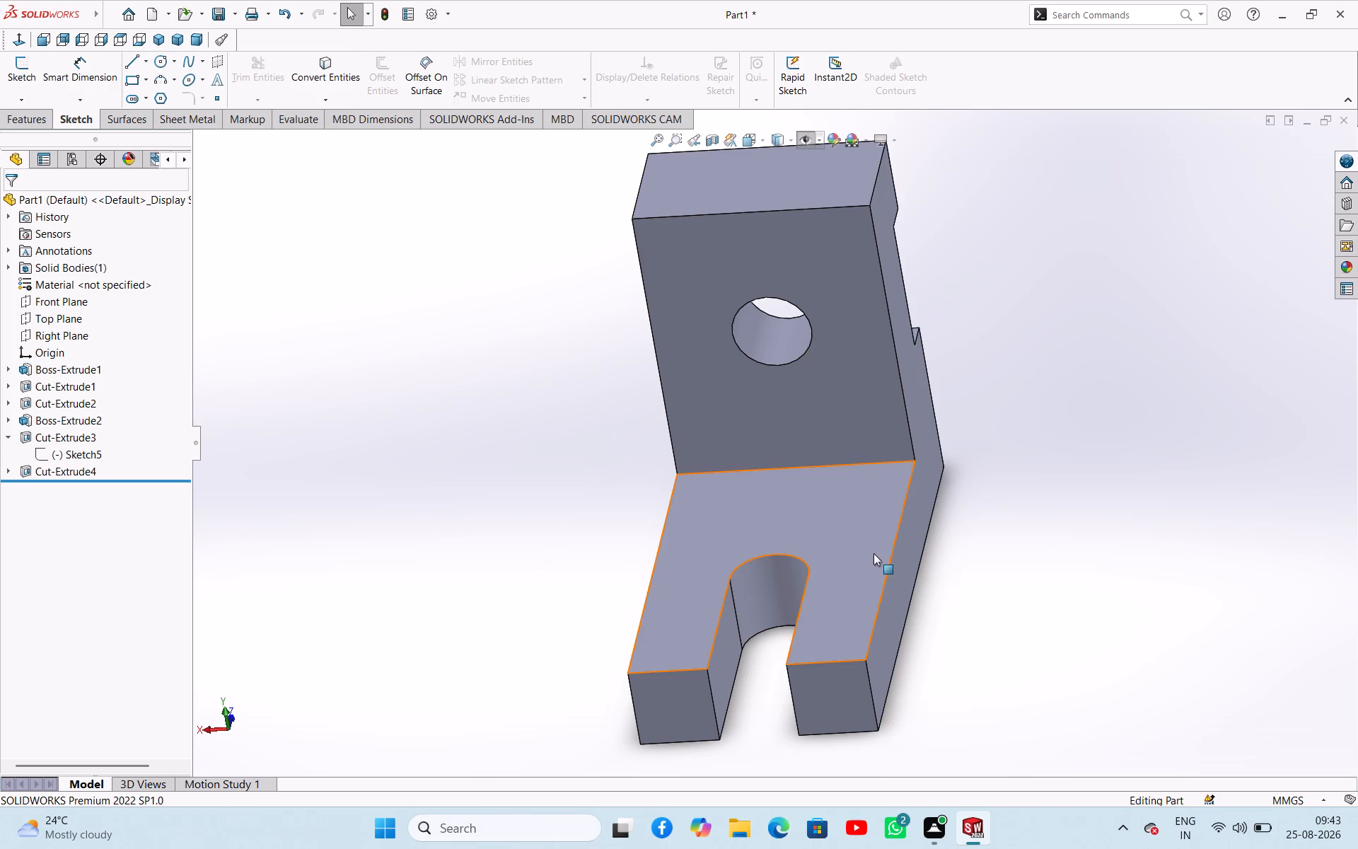
Inspect the base's top face, slot and fork end face, and the upright block's back face and through hole, selecting each.
{"action": "left_click", "coordinate": [813, 605]}
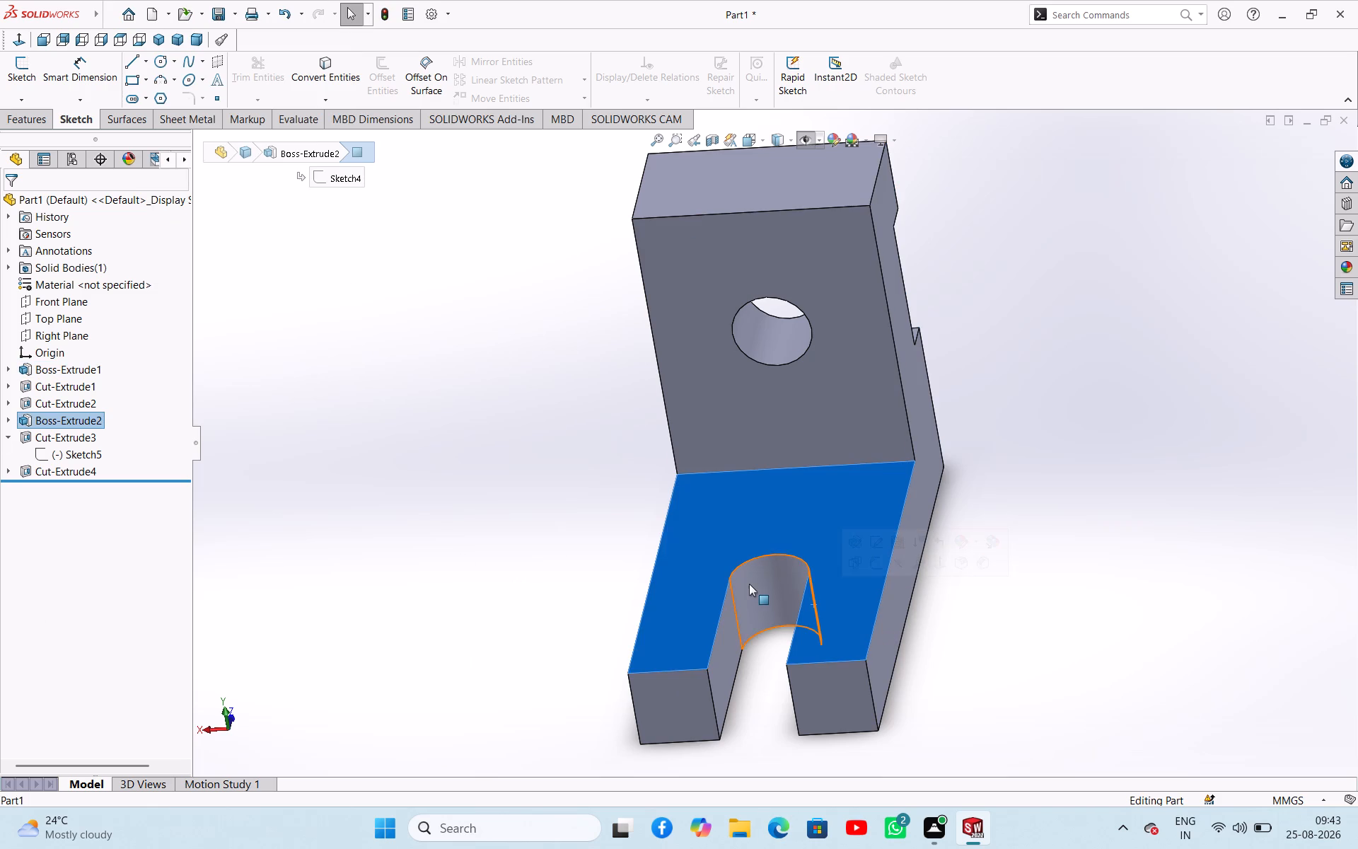
{"action": "left_click", "coordinate": [749, 584]}
{"action": "left_click", "coordinate": [710, 633]}
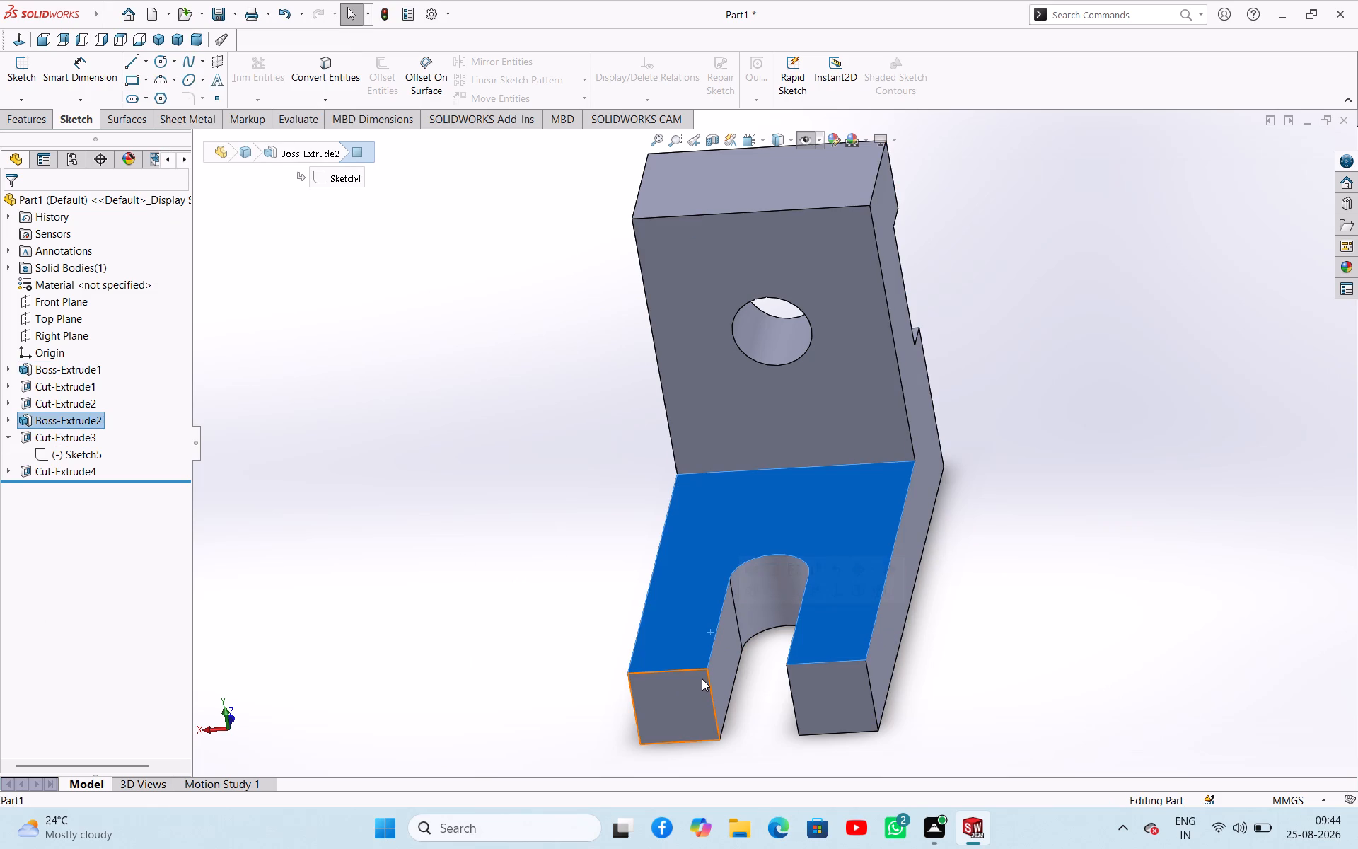
{"action": "left_click", "coordinate": [702, 678]}
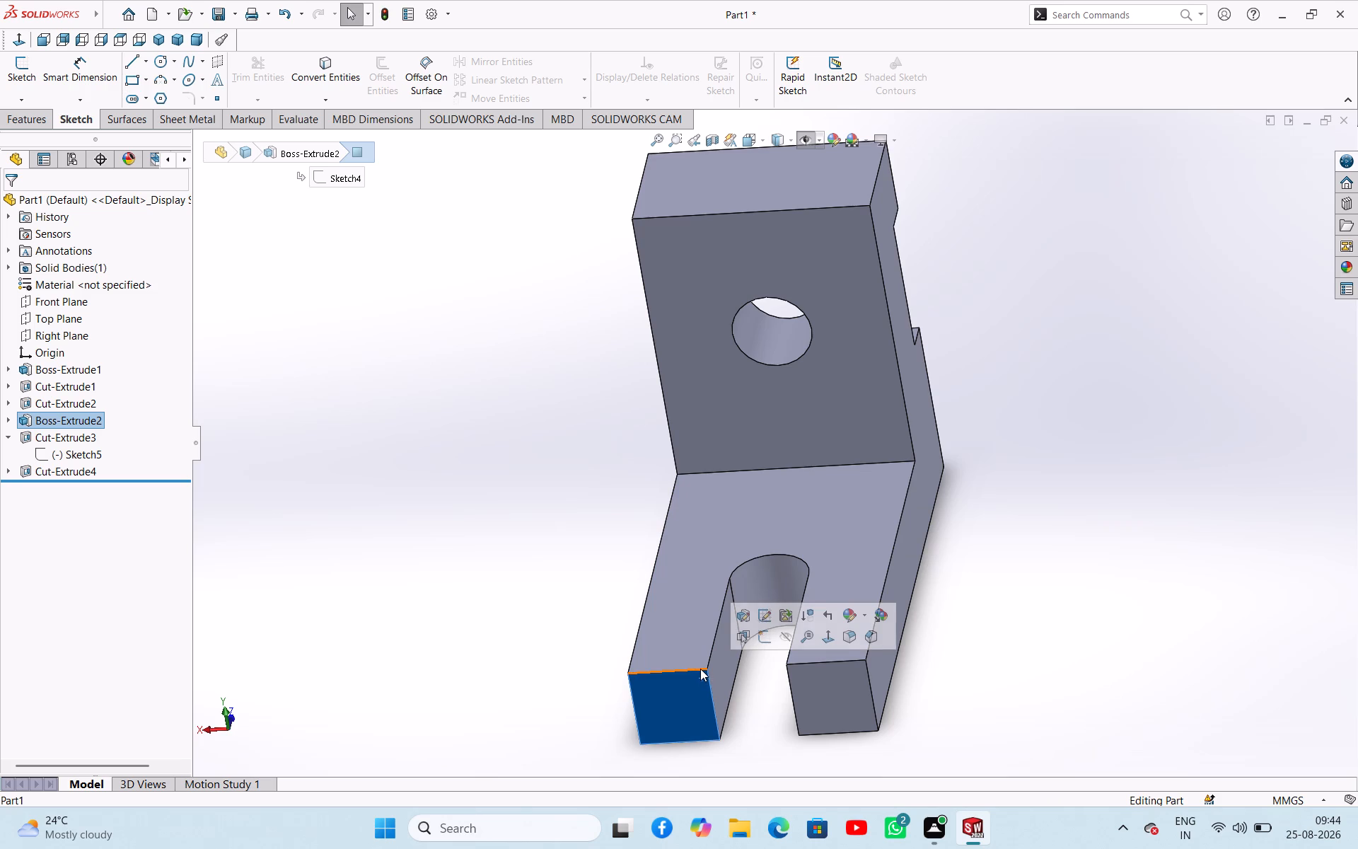
{"action": "left_click", "coordinate": [700, 669]}
{"action": "left_click", "coordinate": [706, 649]}
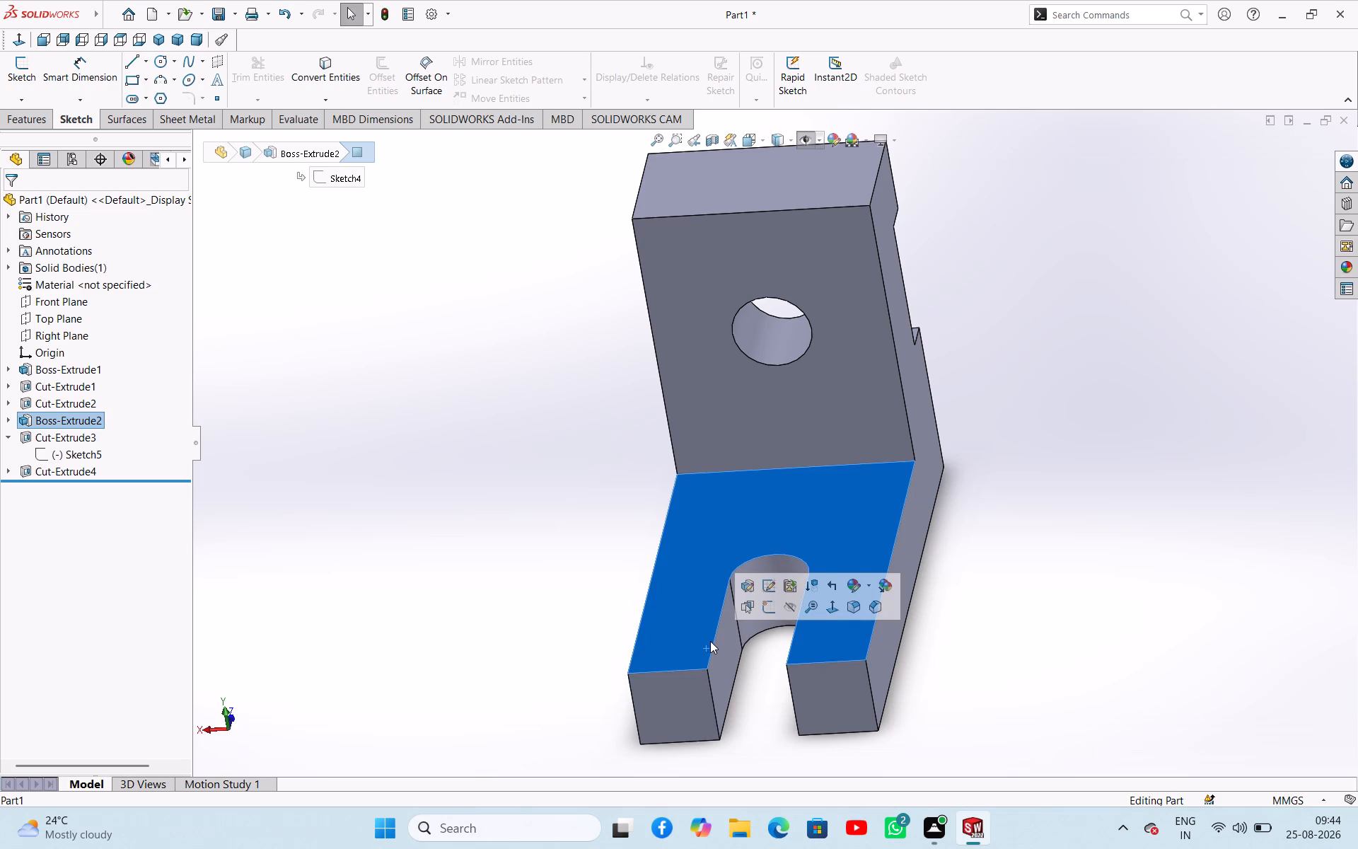
{"action": "left_click", "coordinate": [696, 672]}
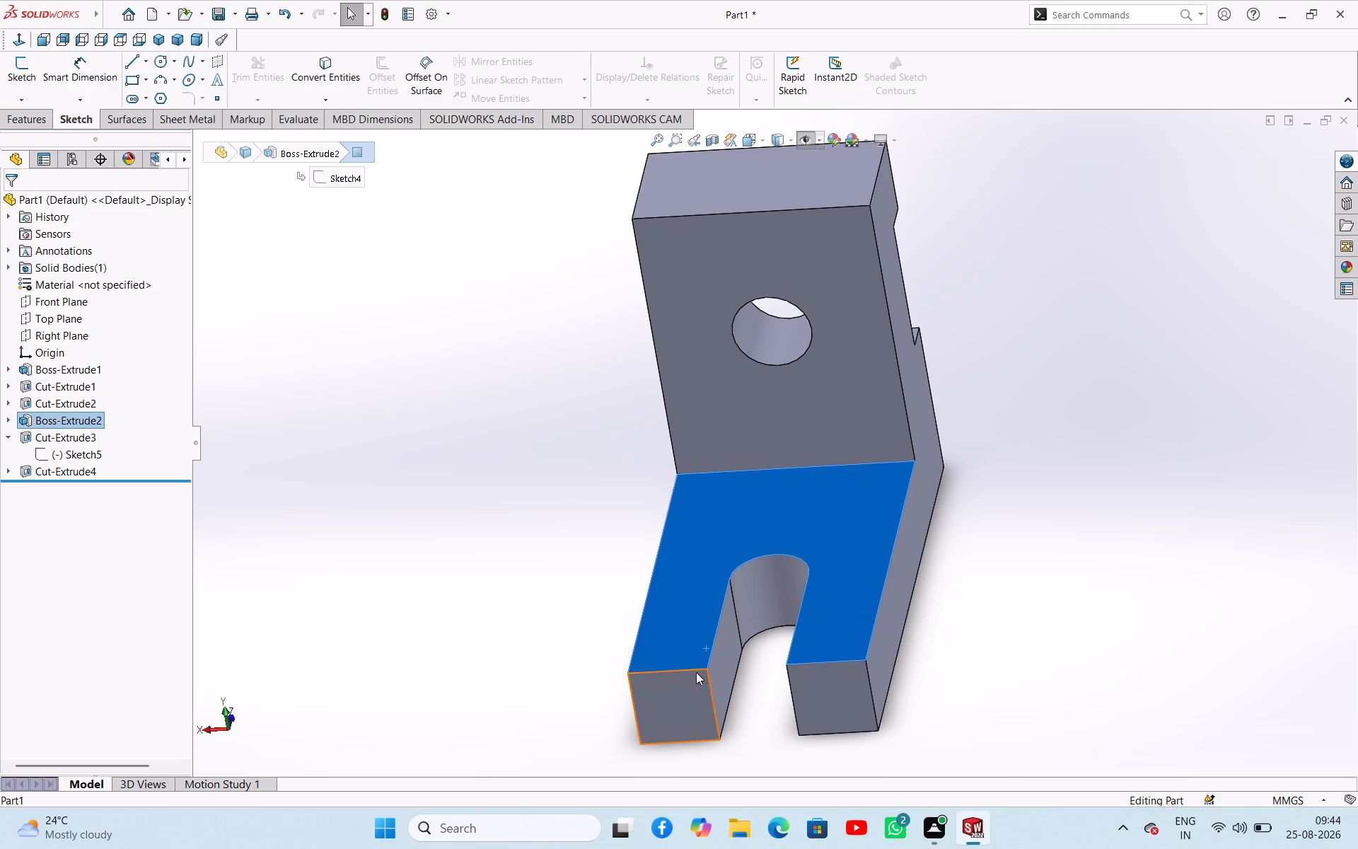
{"action": "left_click", "coordinate": [778, 587]}
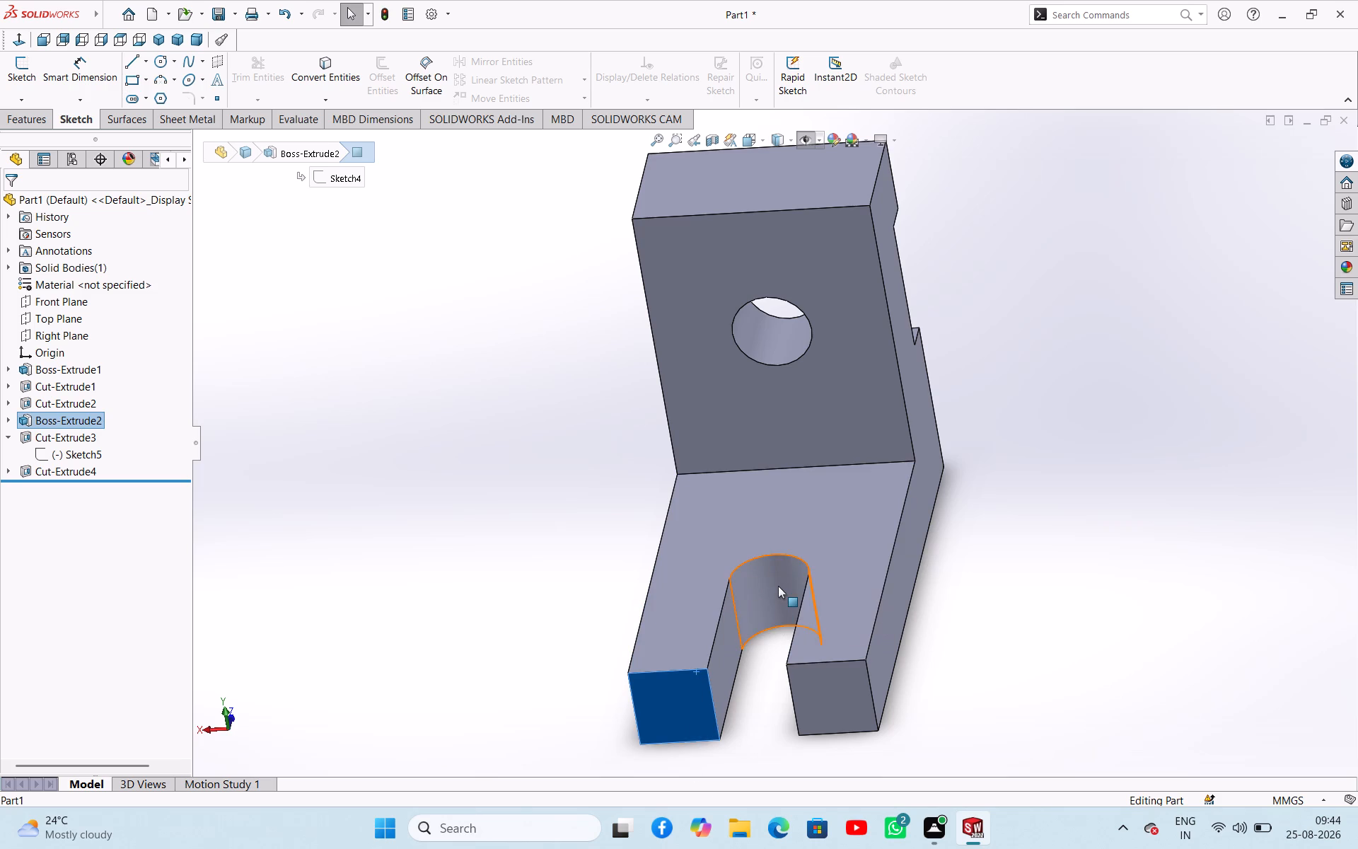
{"action": "left_click", "coordinate": [789, 526]}
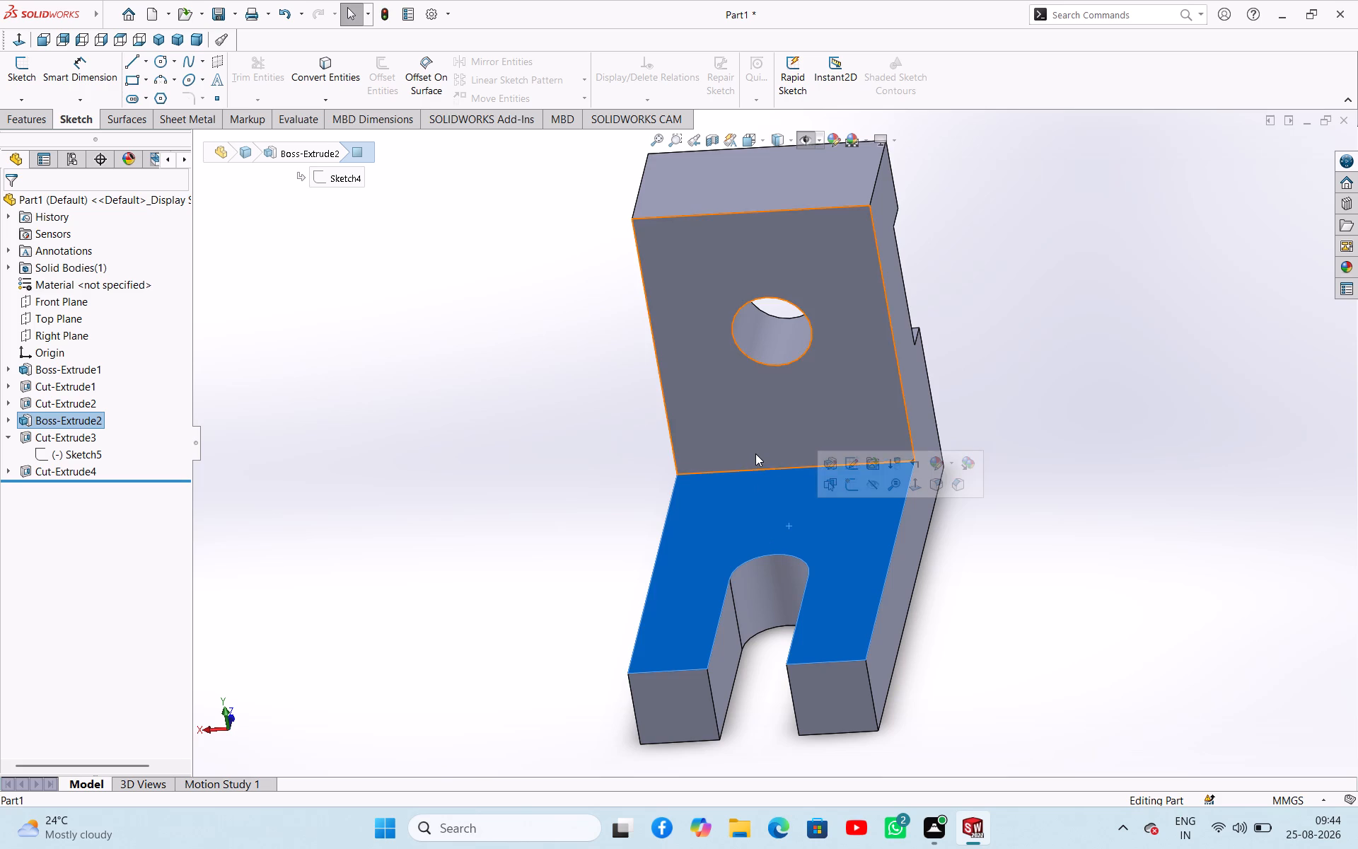
{"action": "left_click", "coordinate": [755, 453]}
{"action": "left_click", "coordinate": [765, 333]}
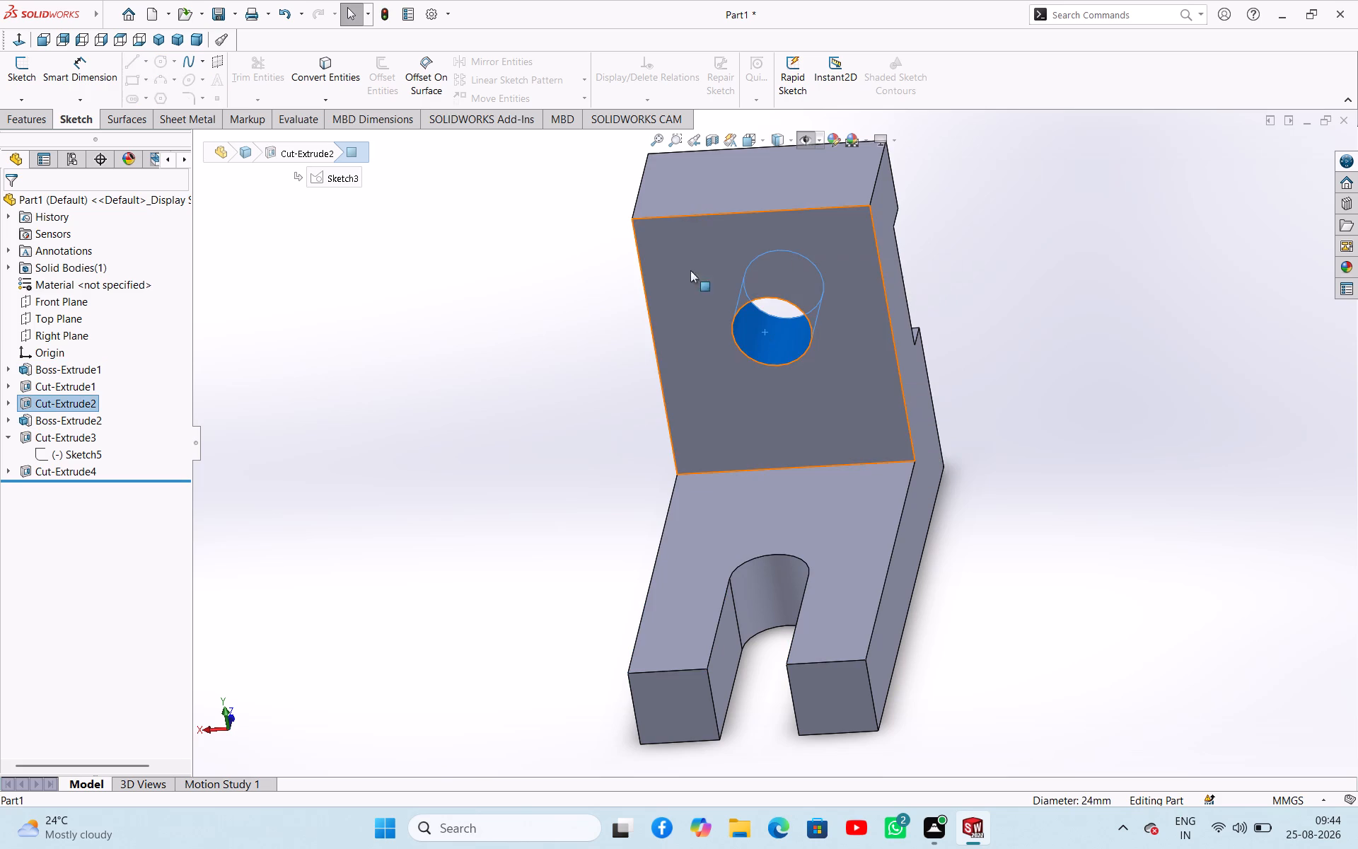
Inspect the upright block's top face and through hole, selecting each and clearing the selection.
{"action": "left_click", "coordinate": [646, 212]}
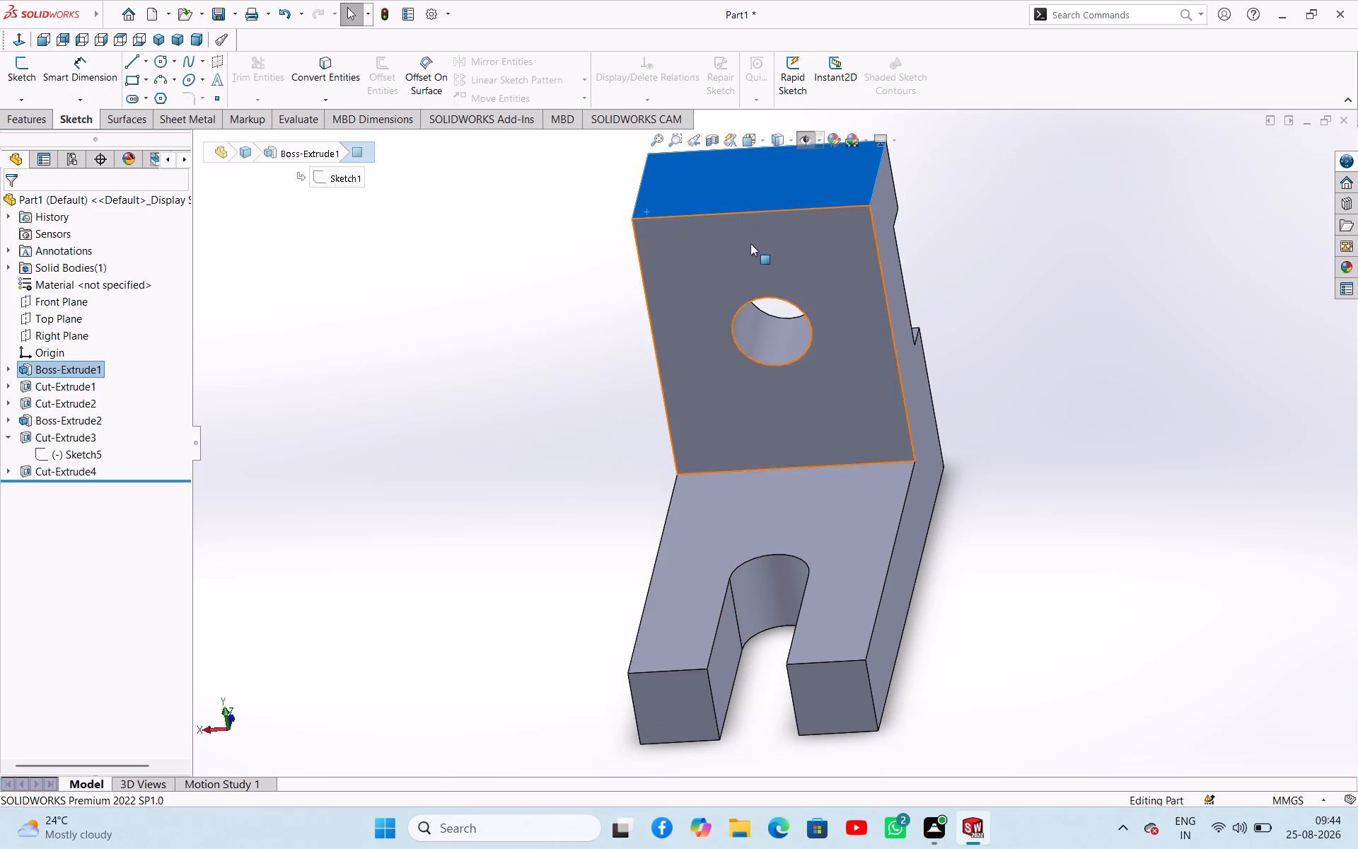
{"action": "left_click", "coordinate": [484, 512]}
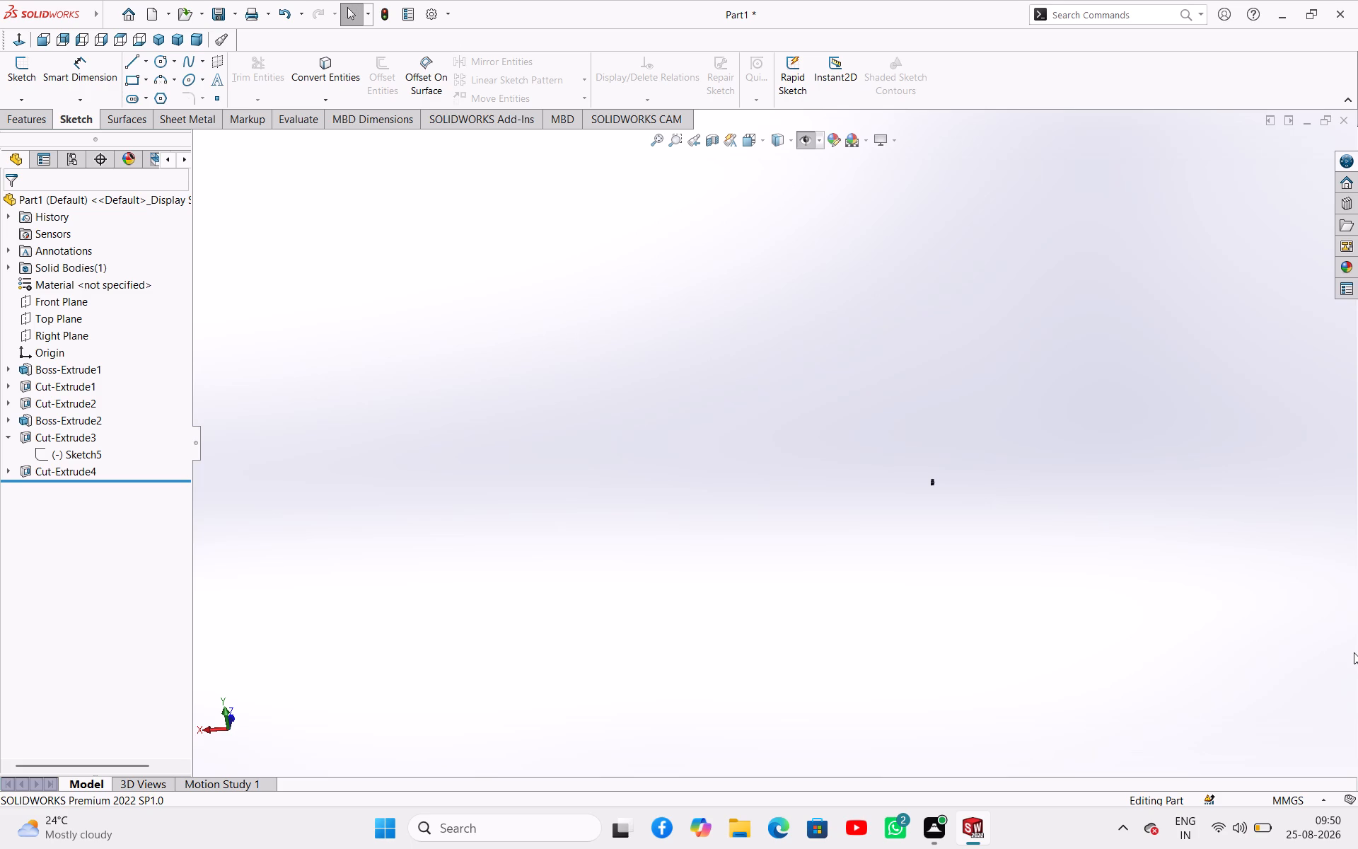
{"action": "scroll", "coordinate": [900, 507], "scroll_direction": "down", "scroll_amount": 3}
{"action": "scroll", "coordinate": [951, 451], "scroll_direction": "down", "scroll_amount": 15}
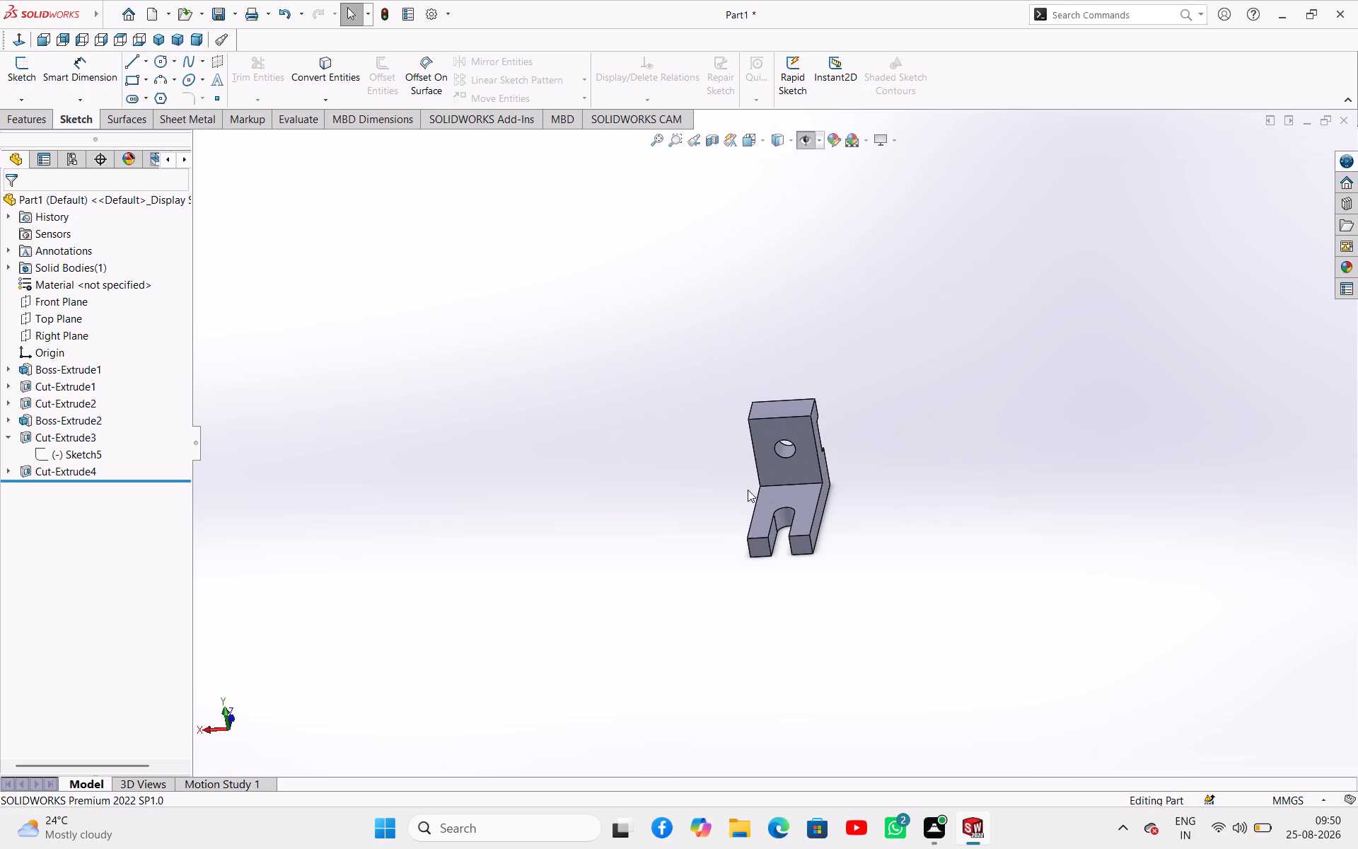
{"action": "left_click", "coordinate": [642, 471]}
{"action": "scroll", "coordinate": [801, 462], "scroll_direction": "down", "scroll_amount": 9}
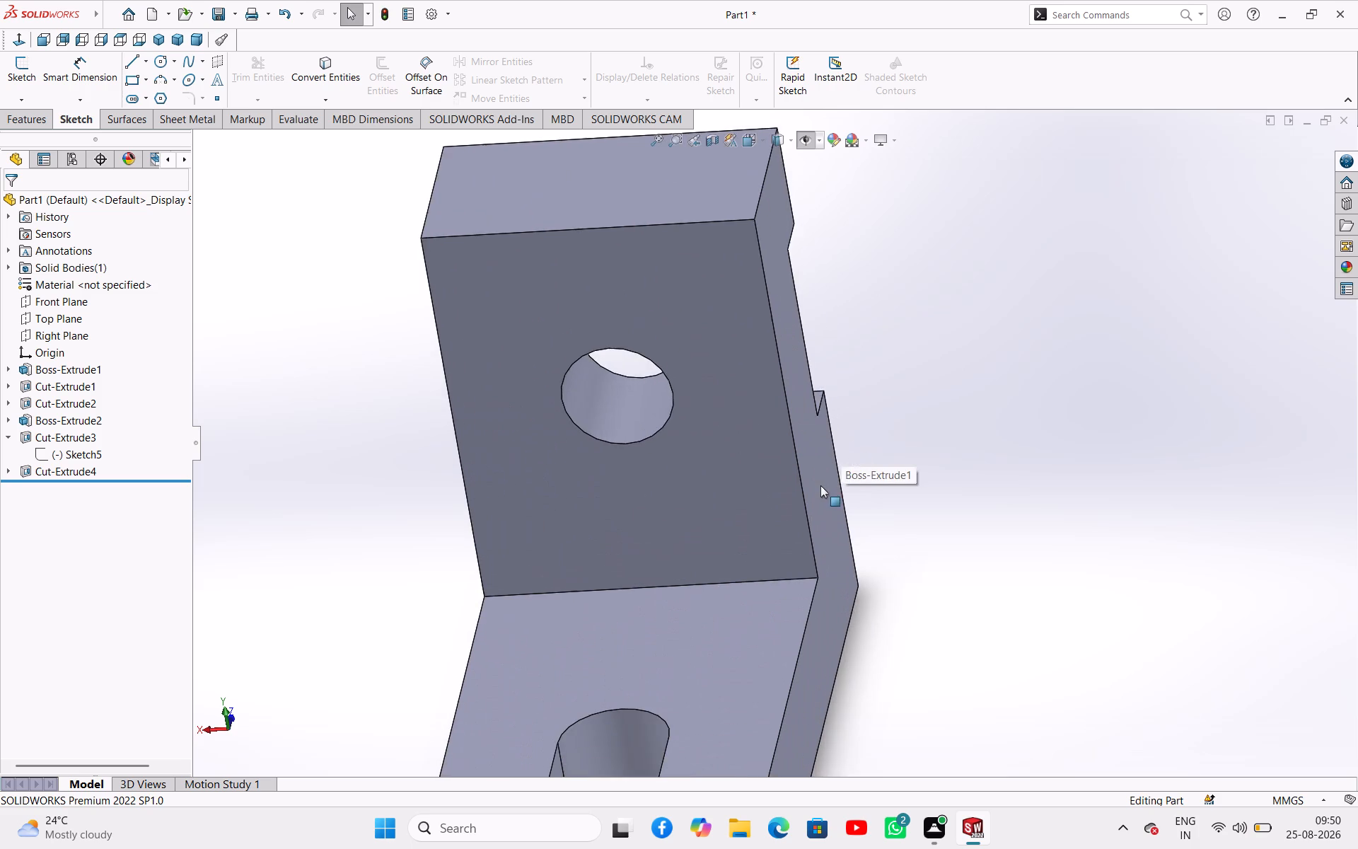
{"action": "scroll", "coordinate": [818, 472], "scroll_direction": "up", "scroll_amount": 5}
{"action": "left_click", "coordinate": [880, 451]}
{"action": "left_click", "coordinate": [839, 372]}
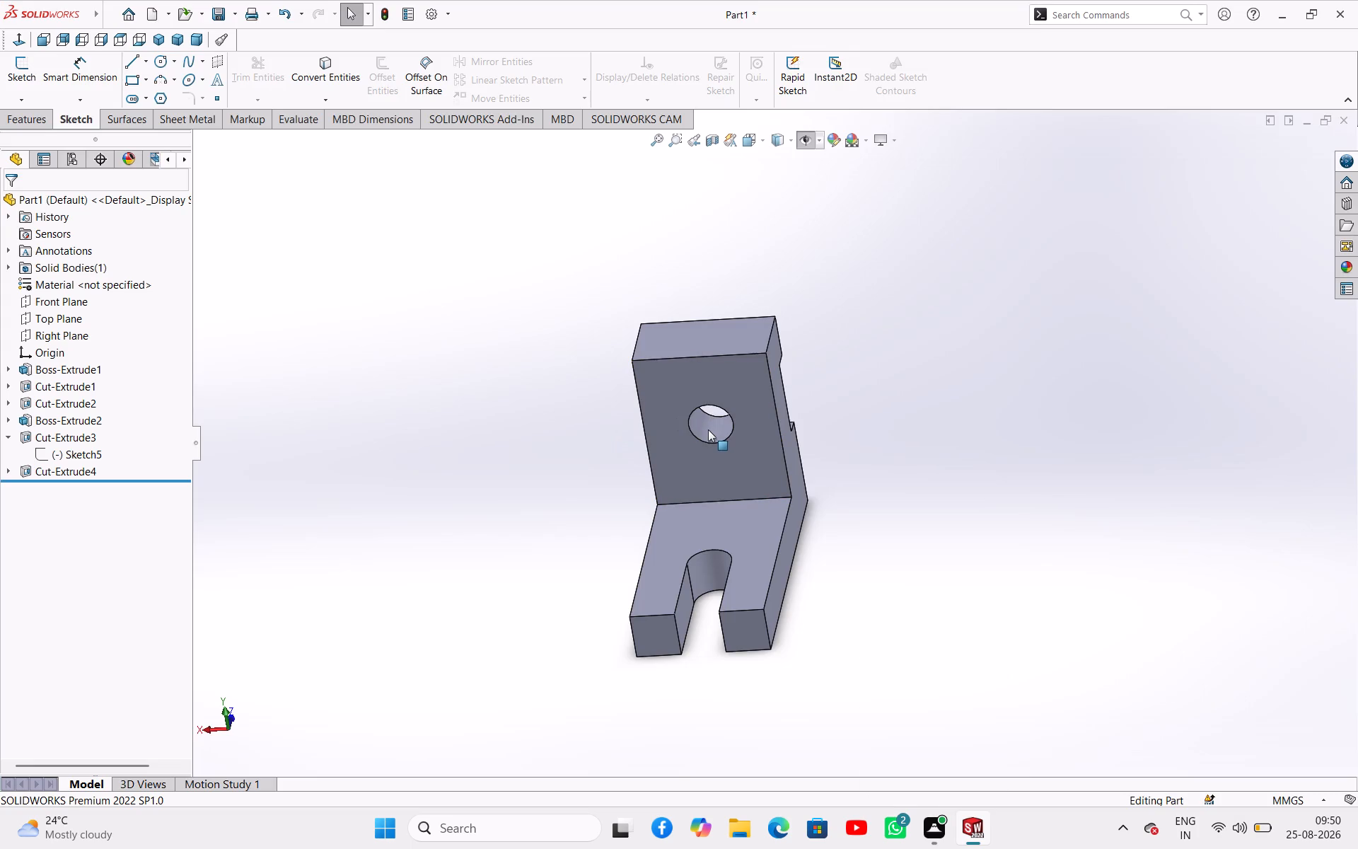
{"action": "left_click", "coordinate": [708, 429]}
{"action": "left_click", "coordinate": [919, 465]}
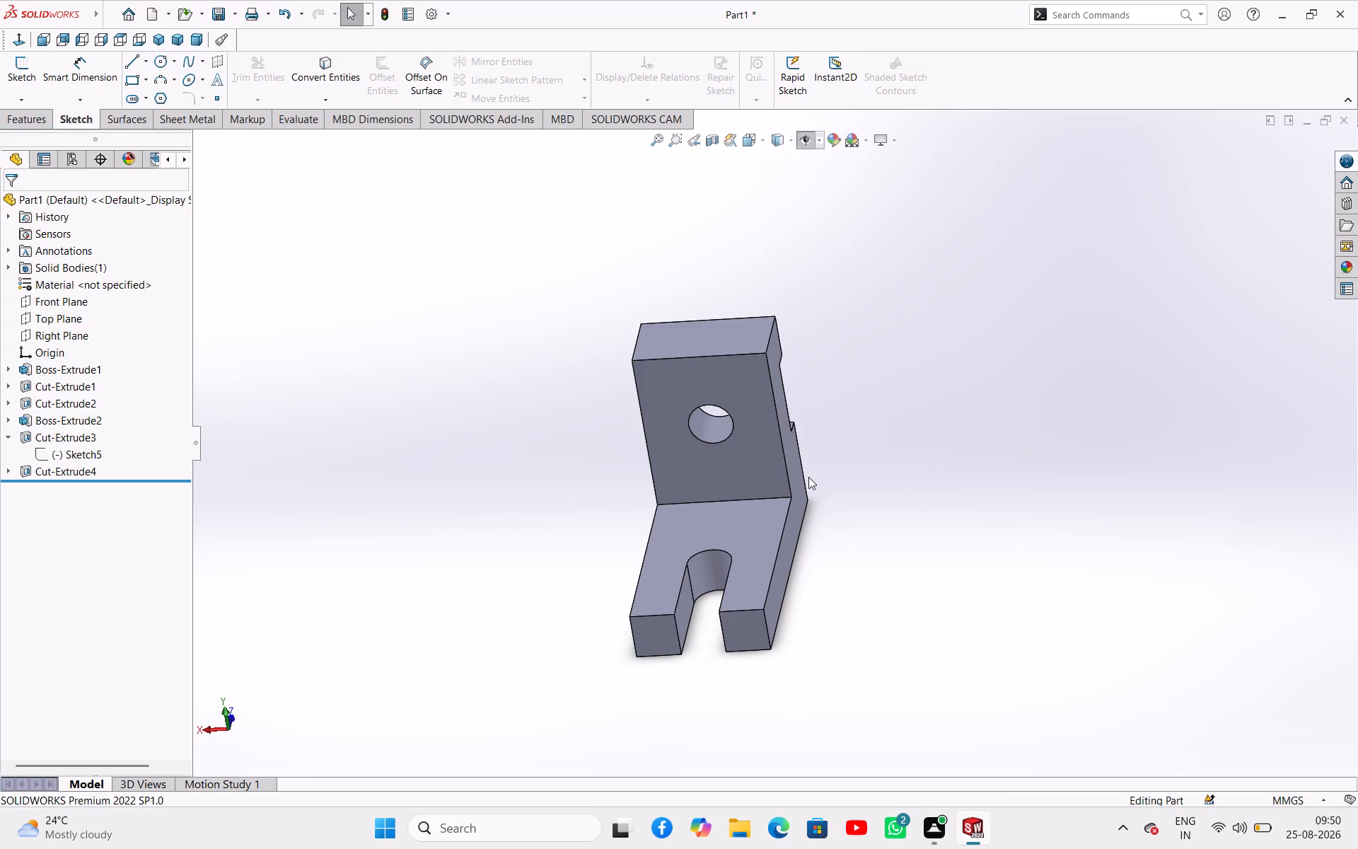
Inspect the bracket's side face, the base's top face, and the slot's rounded end, straight edge and inner wall by selecting each.
{"action": "left_click", "coordinate": [799, 473]}
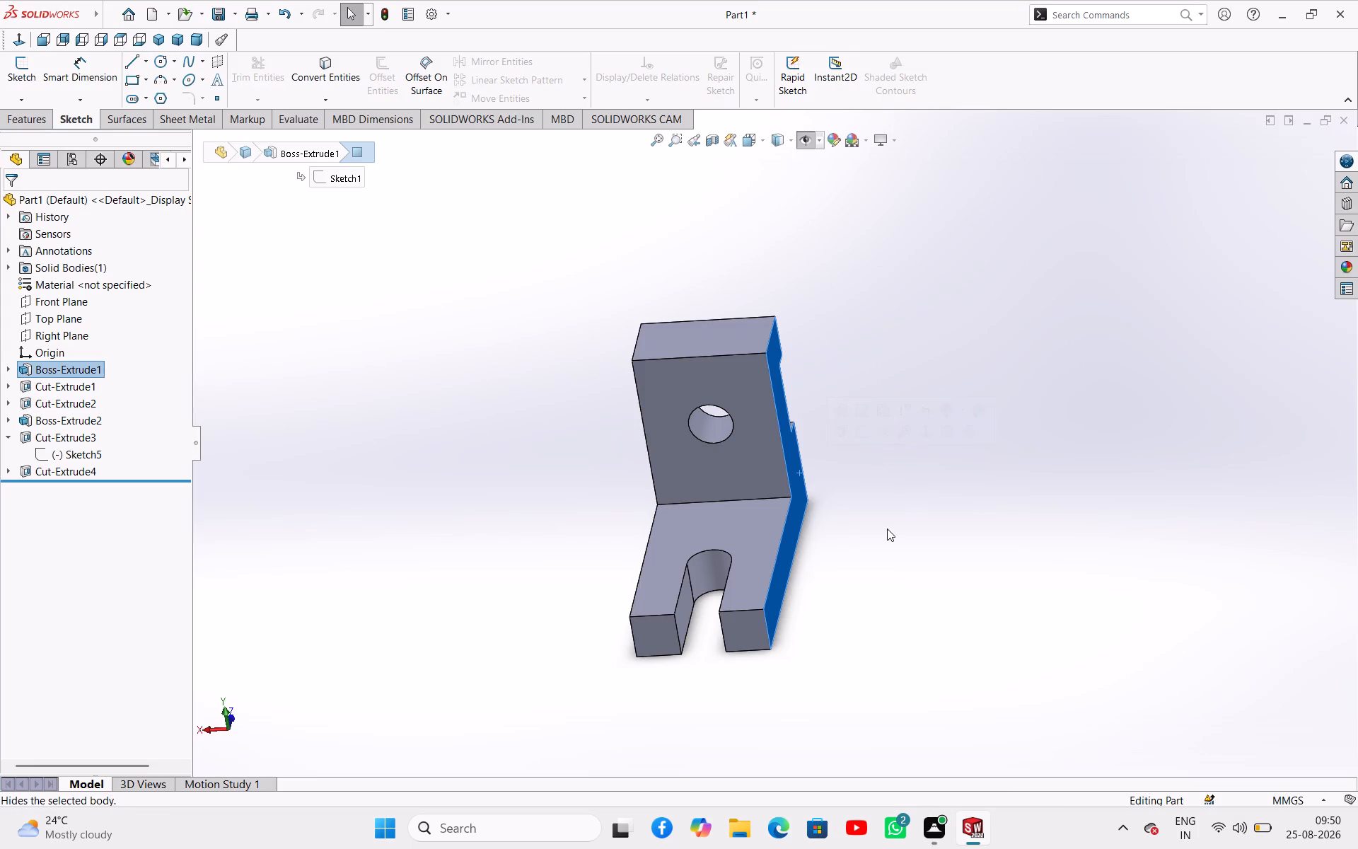
{"action": "left_click", "coordinate": [887, 529]}
{"action": "left_click", "coordinate": [661, 511]}
{"action": "left_click_drag", "start_coordinate": [866, 552], "coordinate": [860, 552]}
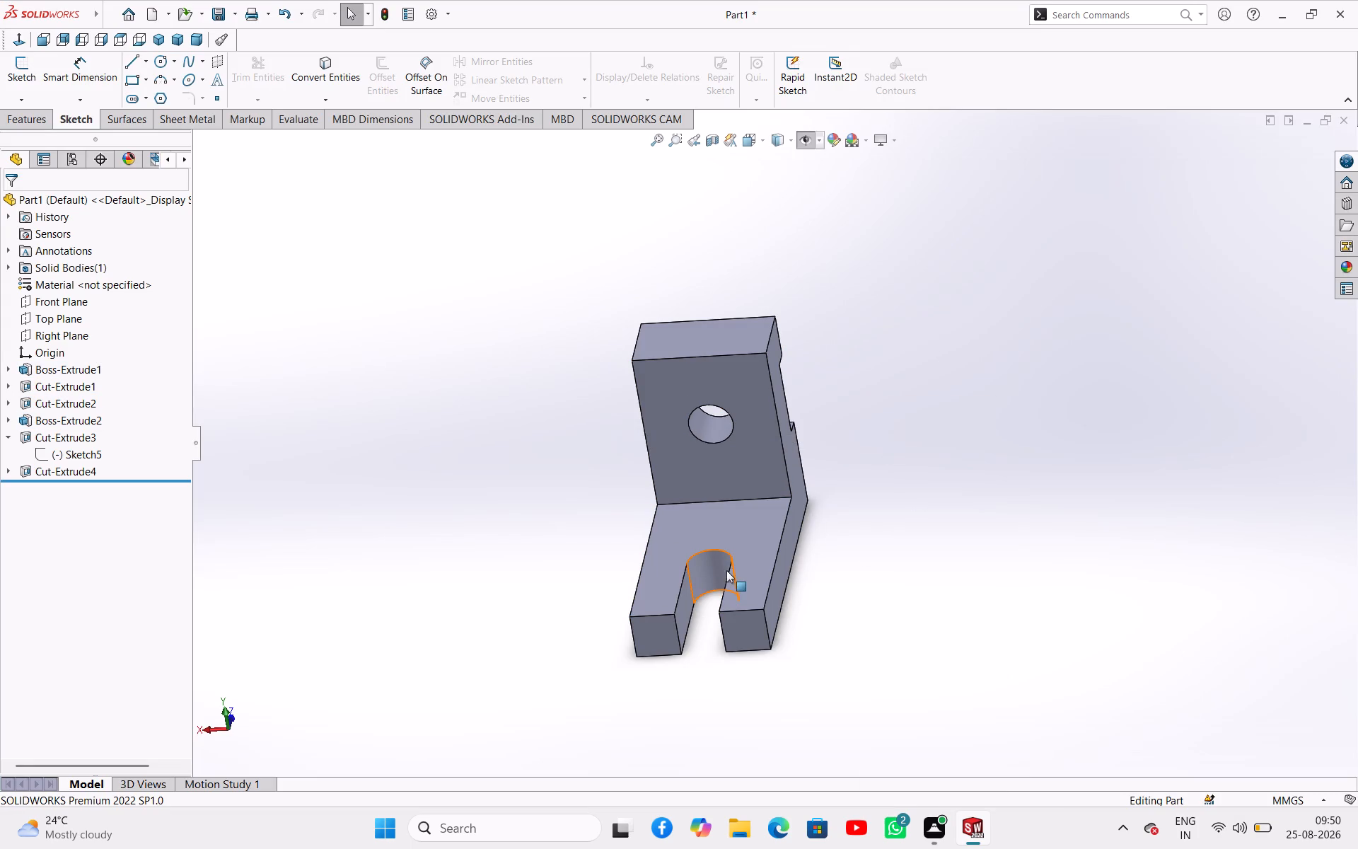
{"action": "left_click", "coordinate": [715, 567]}
{"action": "left_click", "coordinate": [870, 564]}
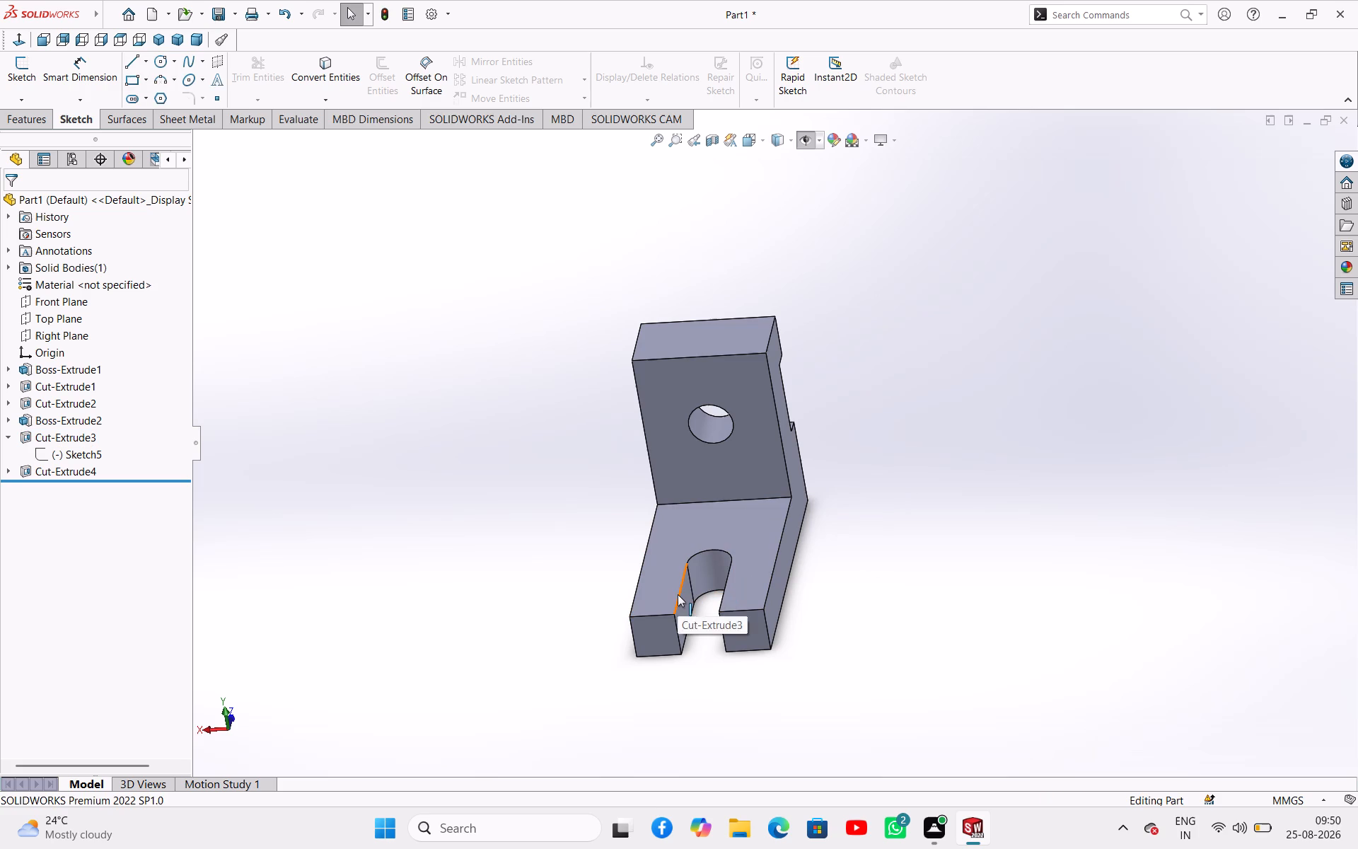
{"action": "left_click", "coordinate": [678, 594]}
{"action": "left_click_drag", "start_coordinate": [878, 616], "coordinate": [872, 616]}
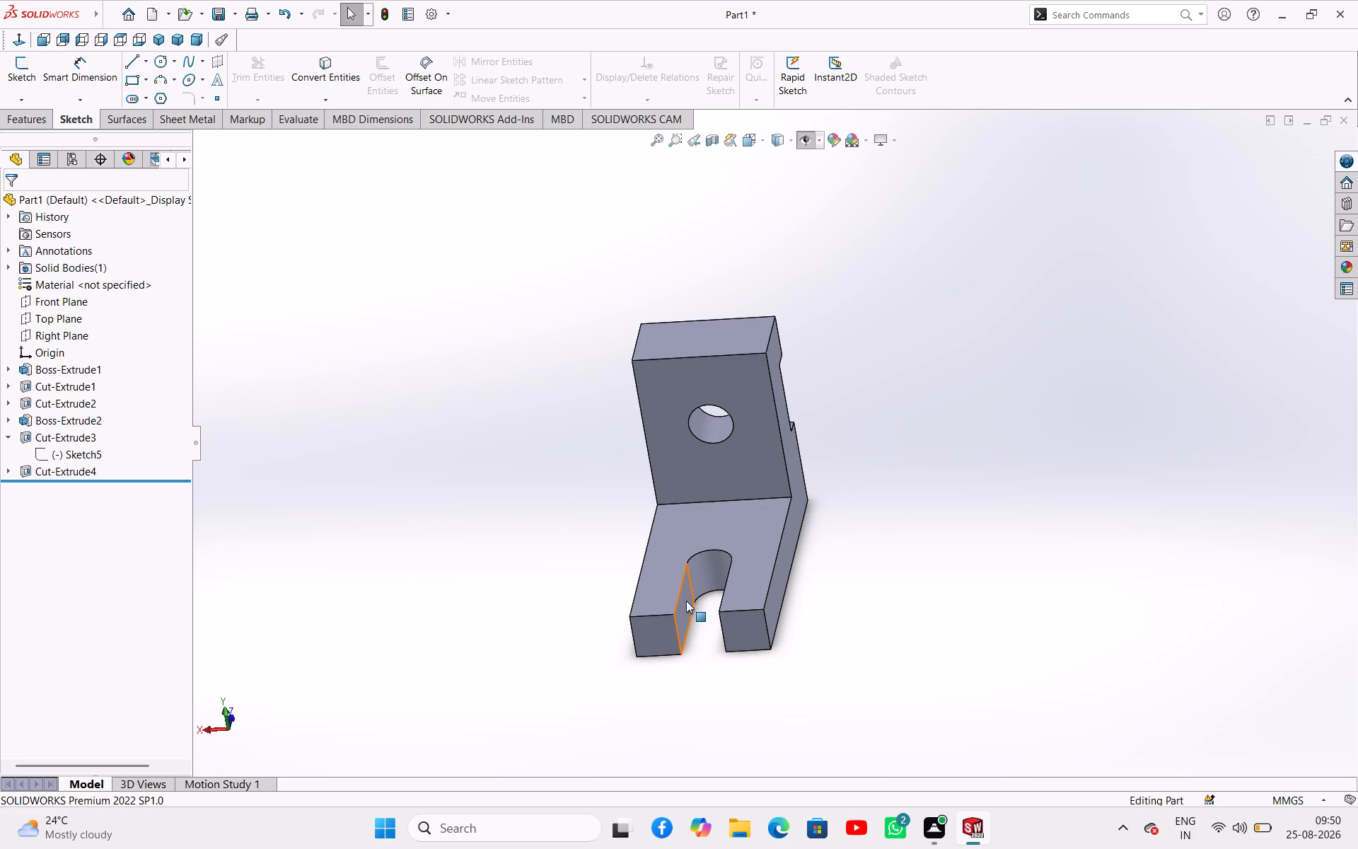
{"action": "left_click", "coordinate": [686, 601]}
{"action": "left_click", "coordinate": [869, 587]}
Examine the bracket from its recessed front and from behind, selecting the 24 mm hole's bore and the upright block's back face.
{"action": "middle_click_drag", "start_coordinate": [877, 550], "coordinate": [1203, 565]}
{"action": "scroll", "coordinate": [650, 475], "scroll_direction": "down", "scroll_amount": 2}
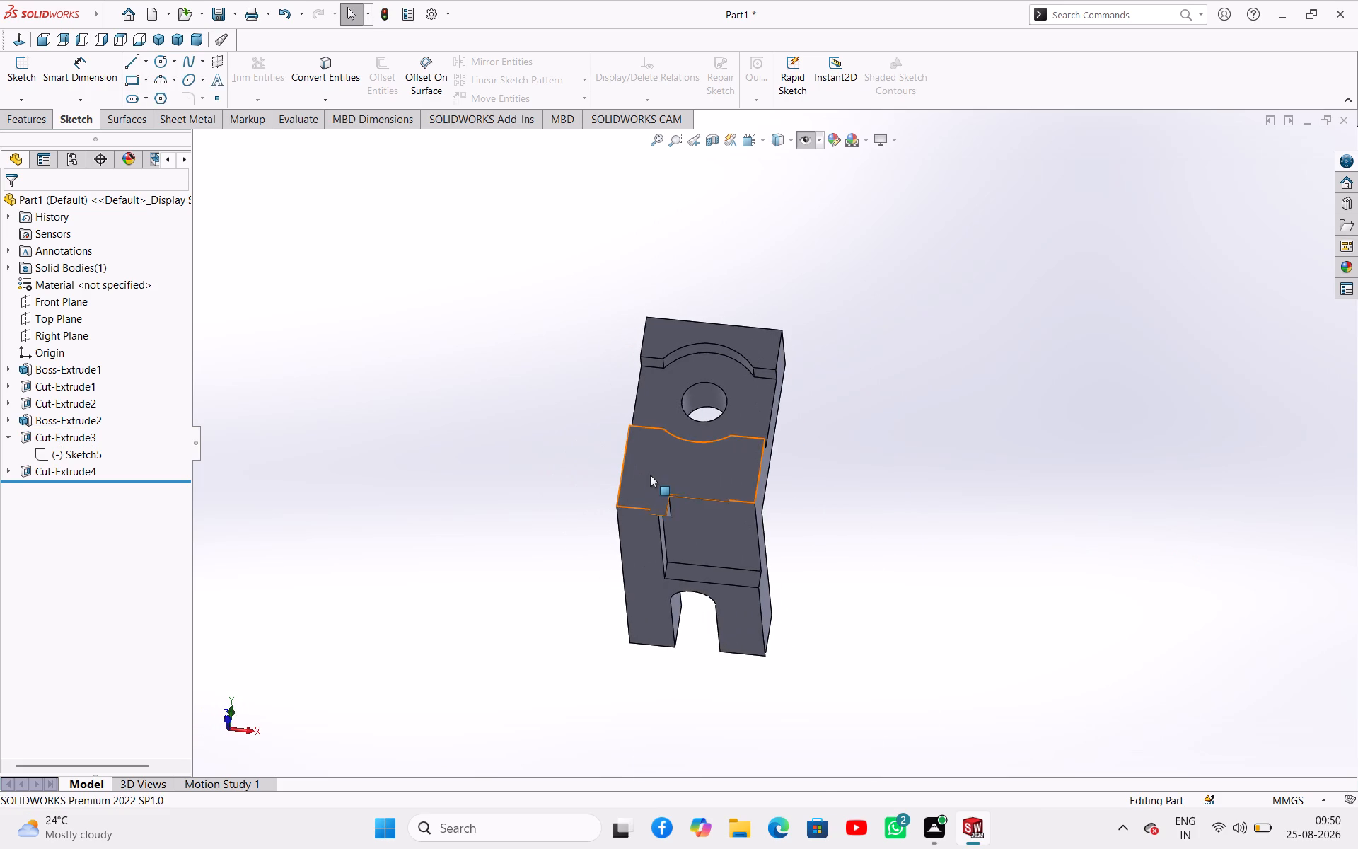
{"action": "scroll", "coordinate": [650, 475], "scroll_direction": "down", "scroll_amount": 3}
{"action": "left_click", "coordinate": [851, 247]}
{"action": "scroll", "coordinate": [898, 314], "scroll_direction": "up", "scroll_amount": 3}
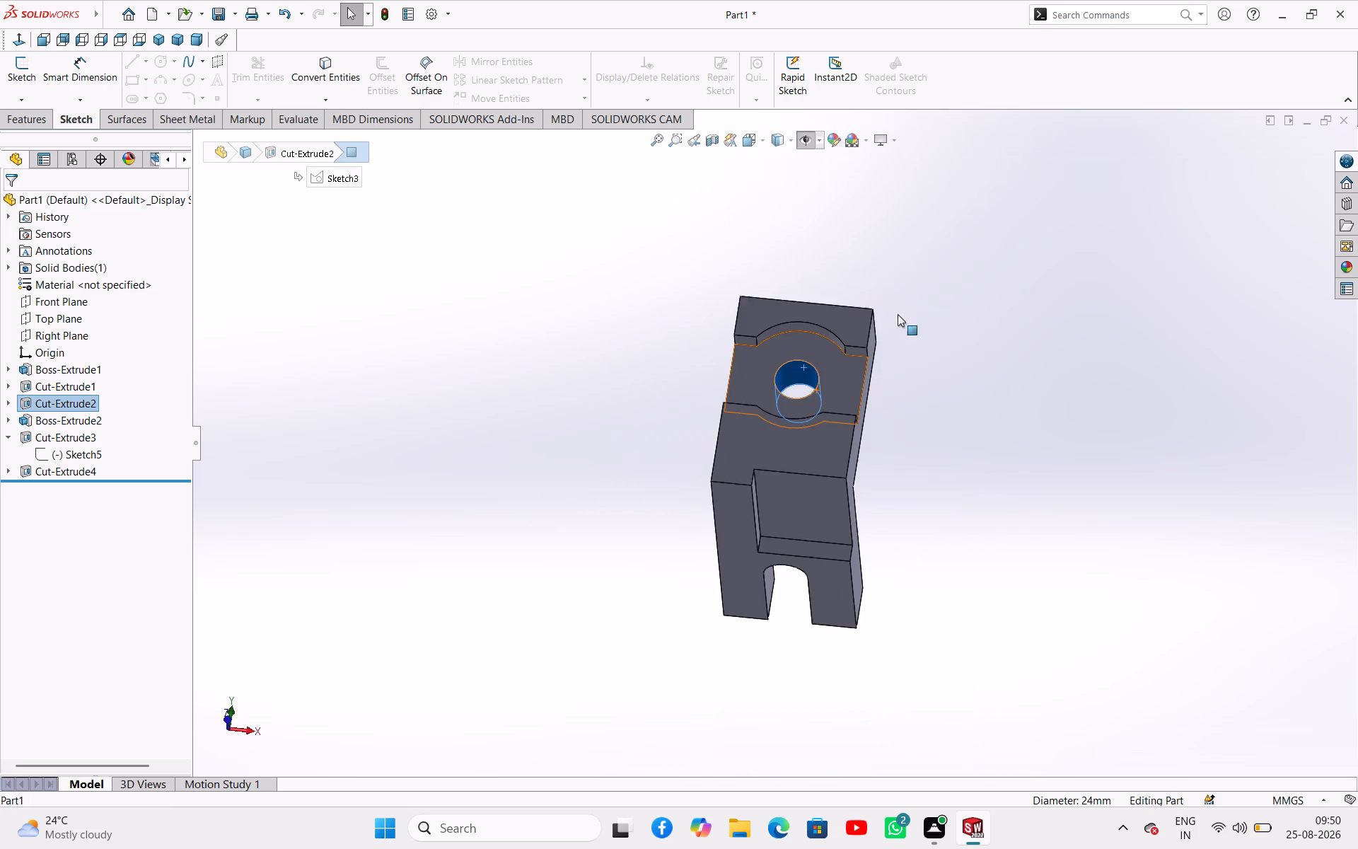
{"action": "scroll", "coordinate": [898, 314], "scroll_direction": "up", "scroll_amount": 6}
{"action": "middle_click_drag", "start_coordinate": [963, 349], "coordinate": [733, 431]}
{"action": "scroll", "coordinate": [762, 427], "scroll_direction": "down", "scroll_amount": 8}
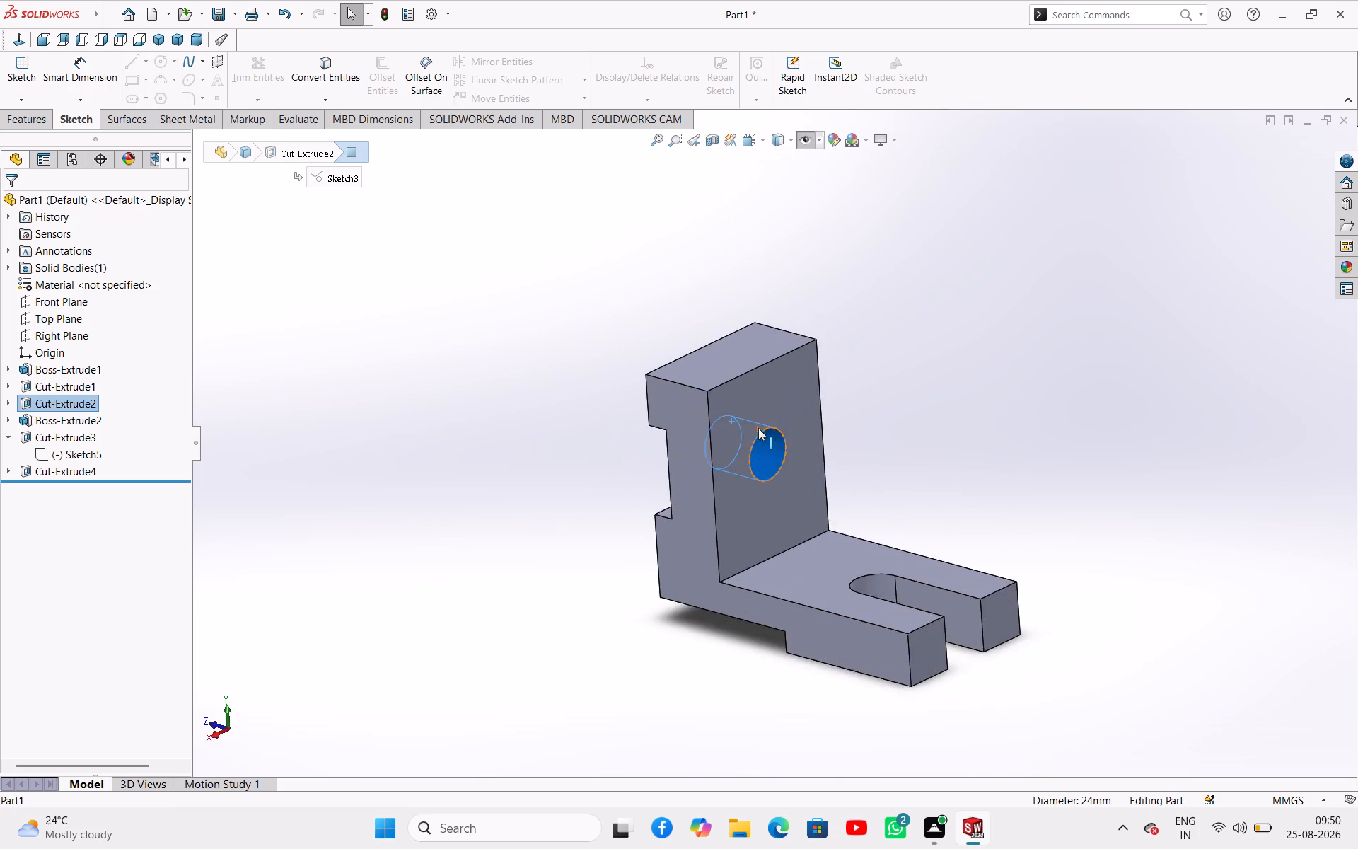
{"action": "scroll", "coordinate": [758, 428], "scroll_direction": "down", "scroll_amount": 8}
{"action": "scroll", "coordinate": [755, 417], "scroll_direction": "up", "scroll_amount": 10}
{"action": "left_click", "coordinate": [757, 370]}
{"action": "left_click", "coordinate": [928, 306]}
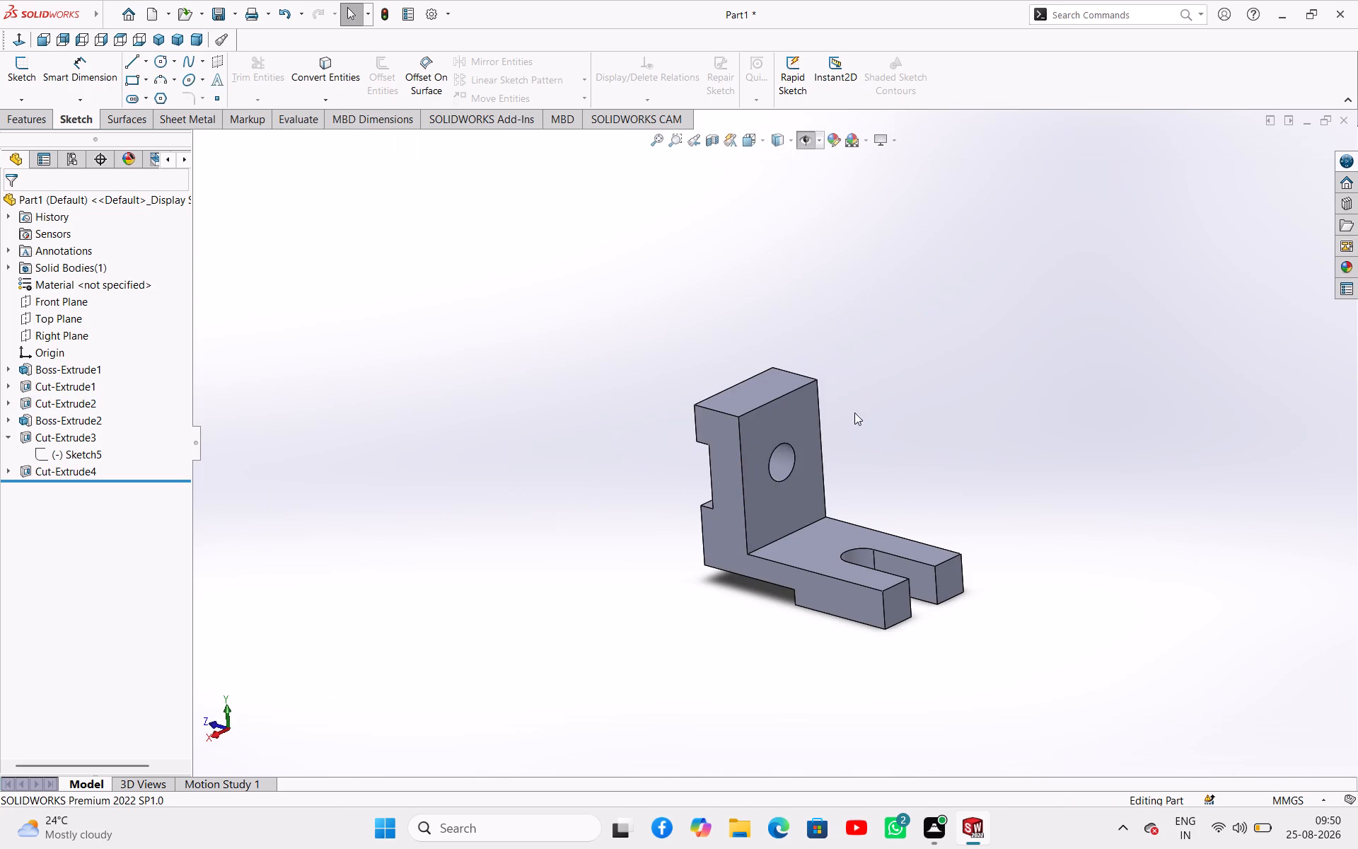
{"action": "left_click", "coordinate": [790, 434]}
{"action": "left_click_drag", "start_coordinate": [959, 459], "coordinate": [947, 459]}
Inspect the base's top face, both fork end faces, the slot's inner wall and rounded end, and the bracket's side face.
{"action": "left_click", "coordinate": [804, 543]}
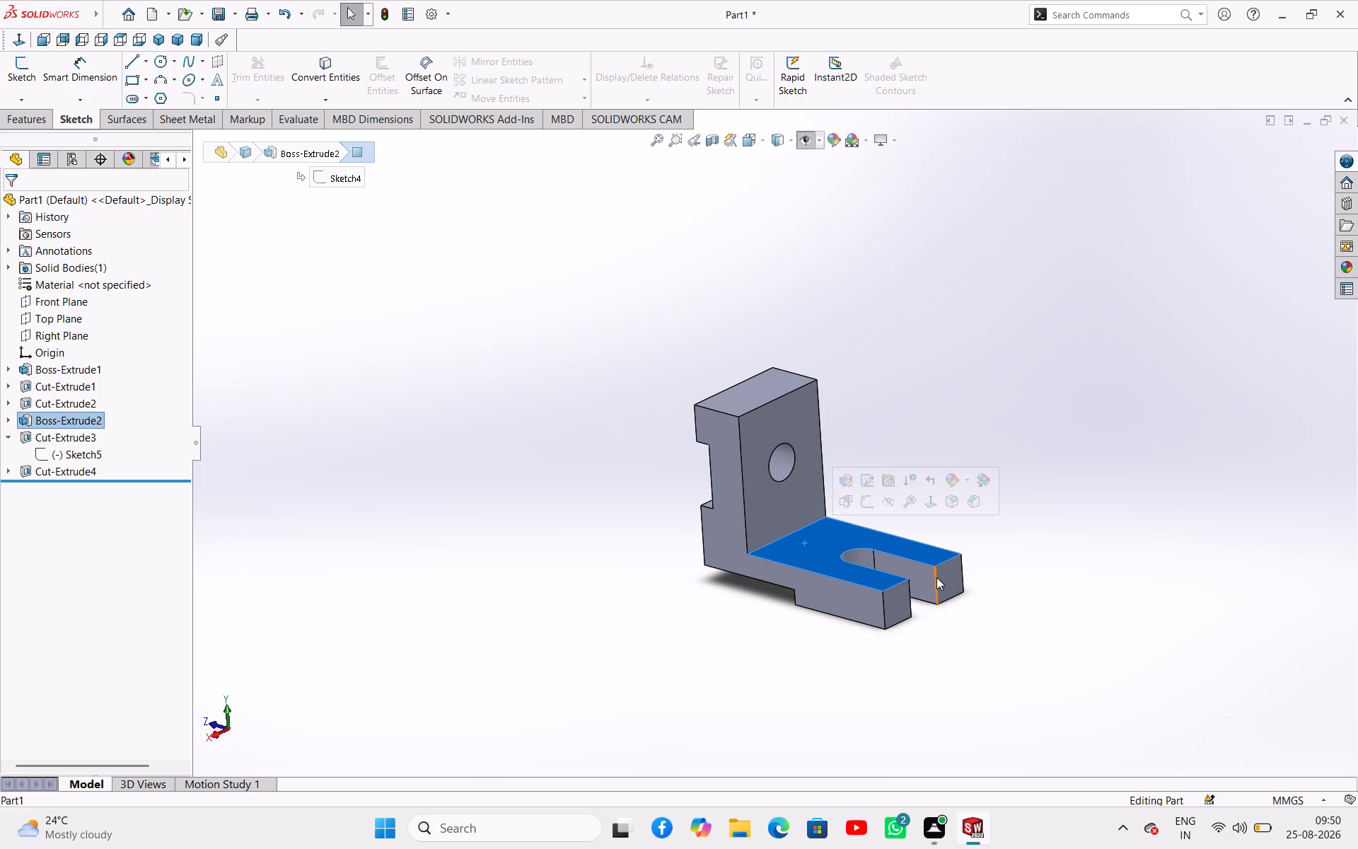
{"action": "left_click", "coordinate": [941, 578]}
{"action": "left_click", "coordinate": [892, 597]}
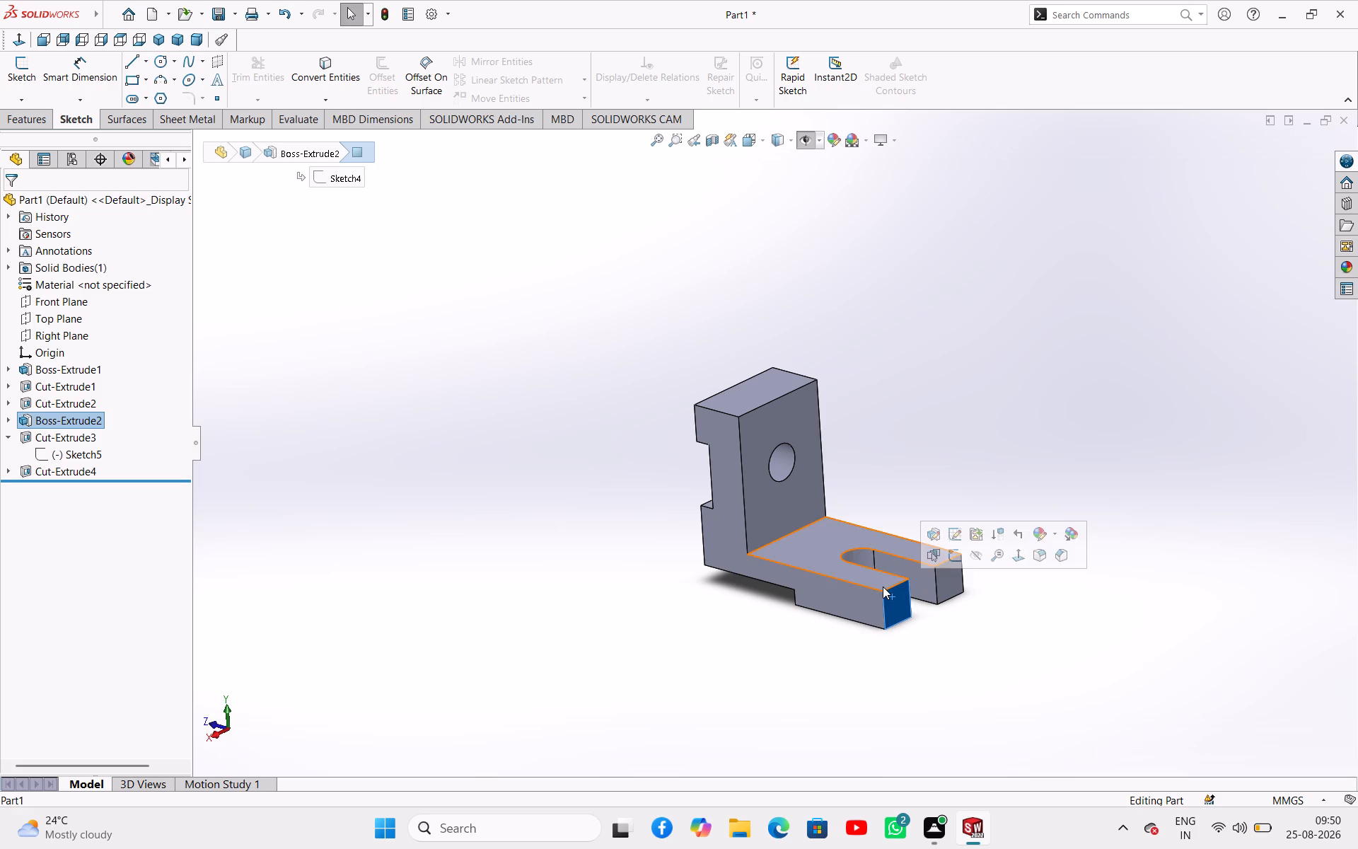
{"action": "left_click", "coordinate": [883, 587]}
{"action": "left_click", "coordinate": [892, 568]}
{"action": "left_click", "coordinate": [855, 558]}
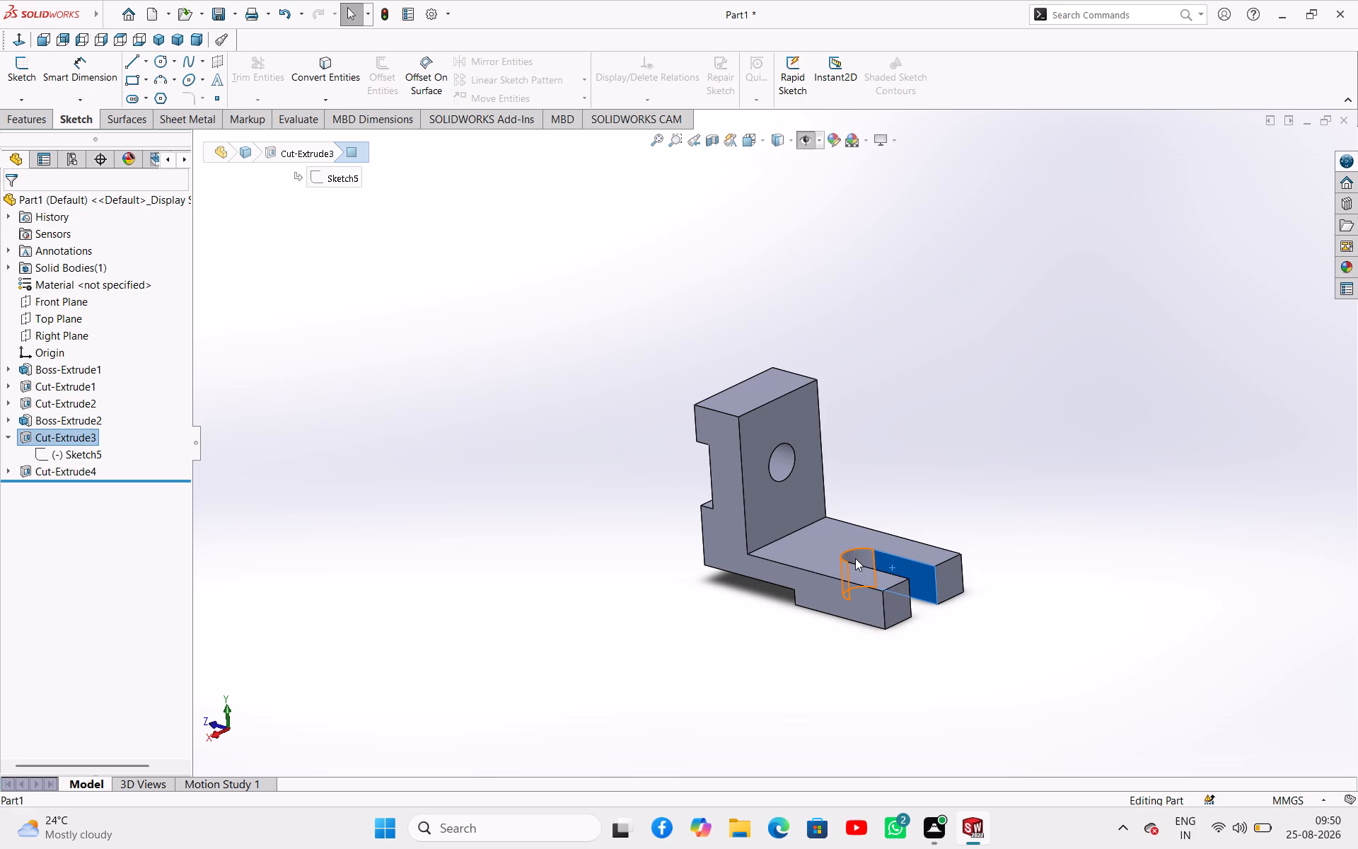
{"action": "left_click", "coordinate": [726, 553]}
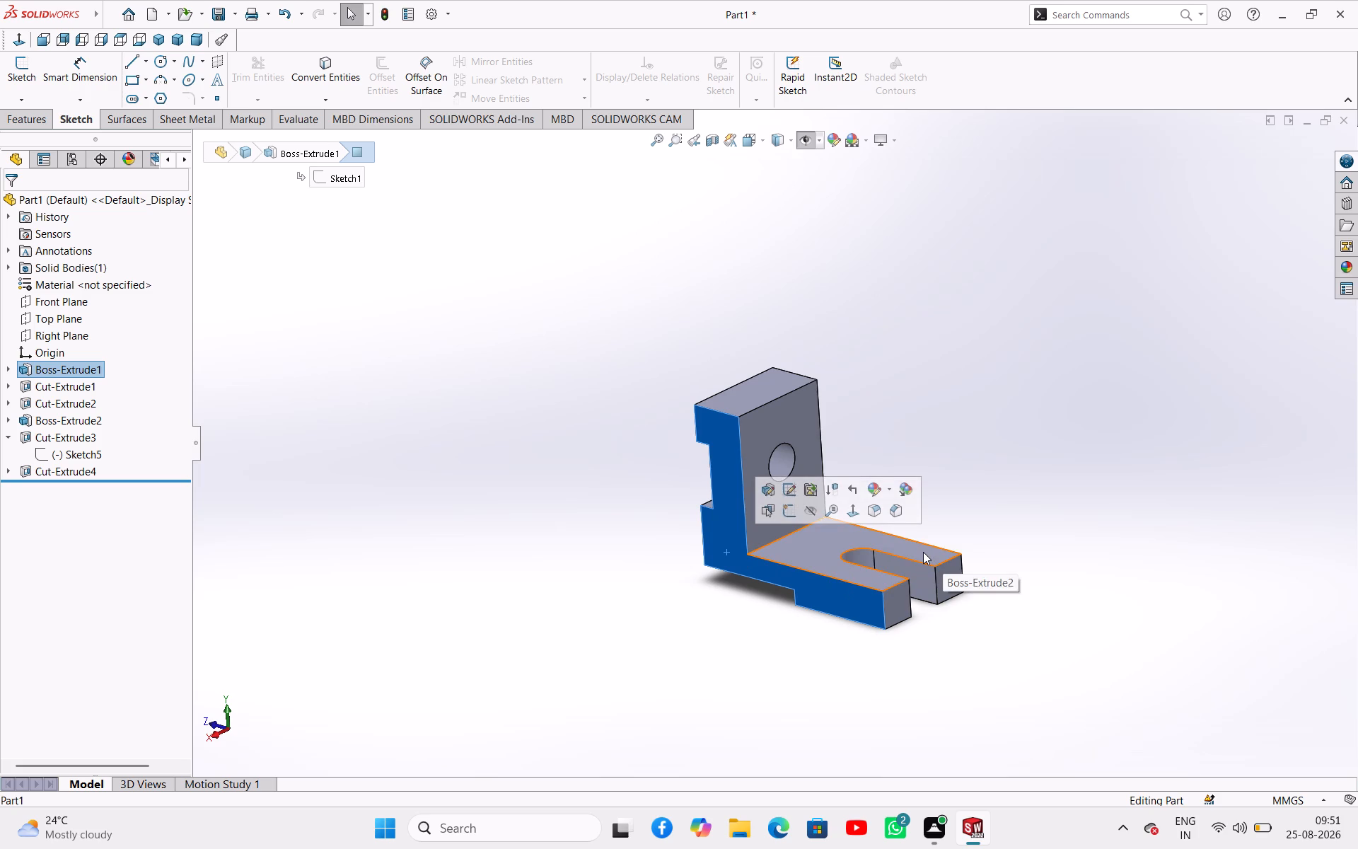
{"action": "left_click_drag", "start_coordinate": [922, 552], "coordinate": [914, 552]}
{"action": "left_click", "coordinate": [719, 444]}
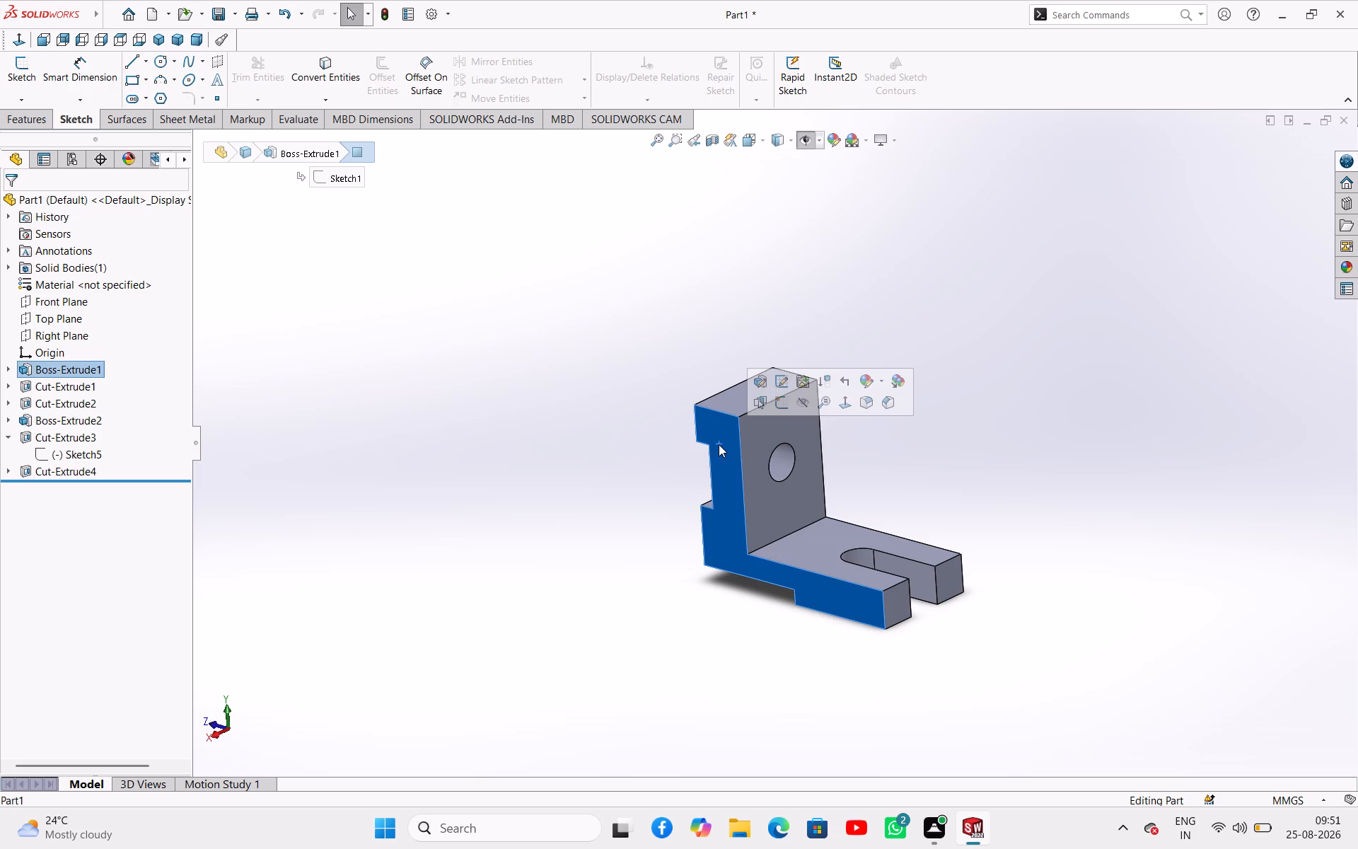
{"action": "left_click", "coordinate": [577, 456]}
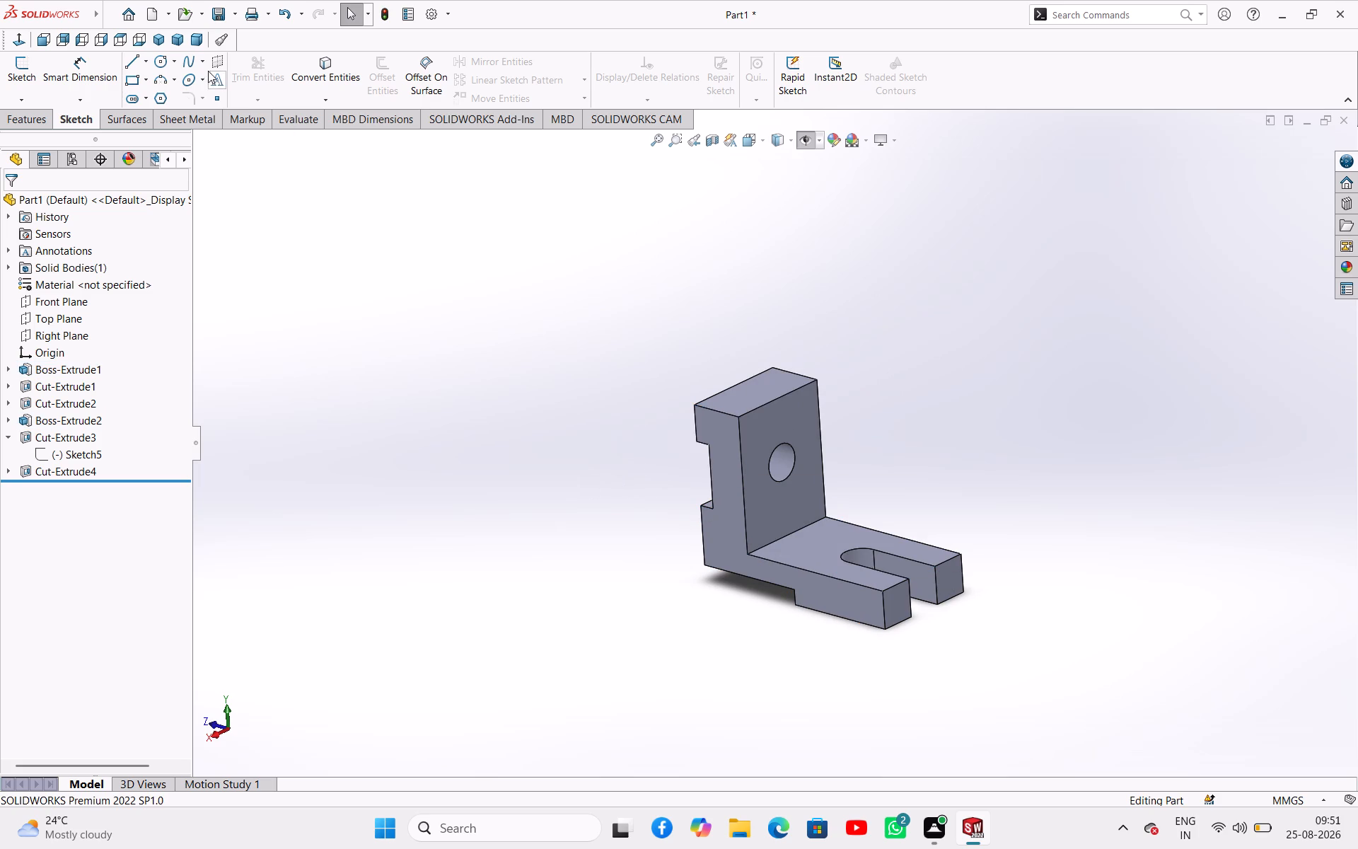
Review the bracket in the isometric, front, back, left, right, top, bottom, trimetric and dimetric standard views.
{"action": "left_click", "coordinate": [163, 44]}
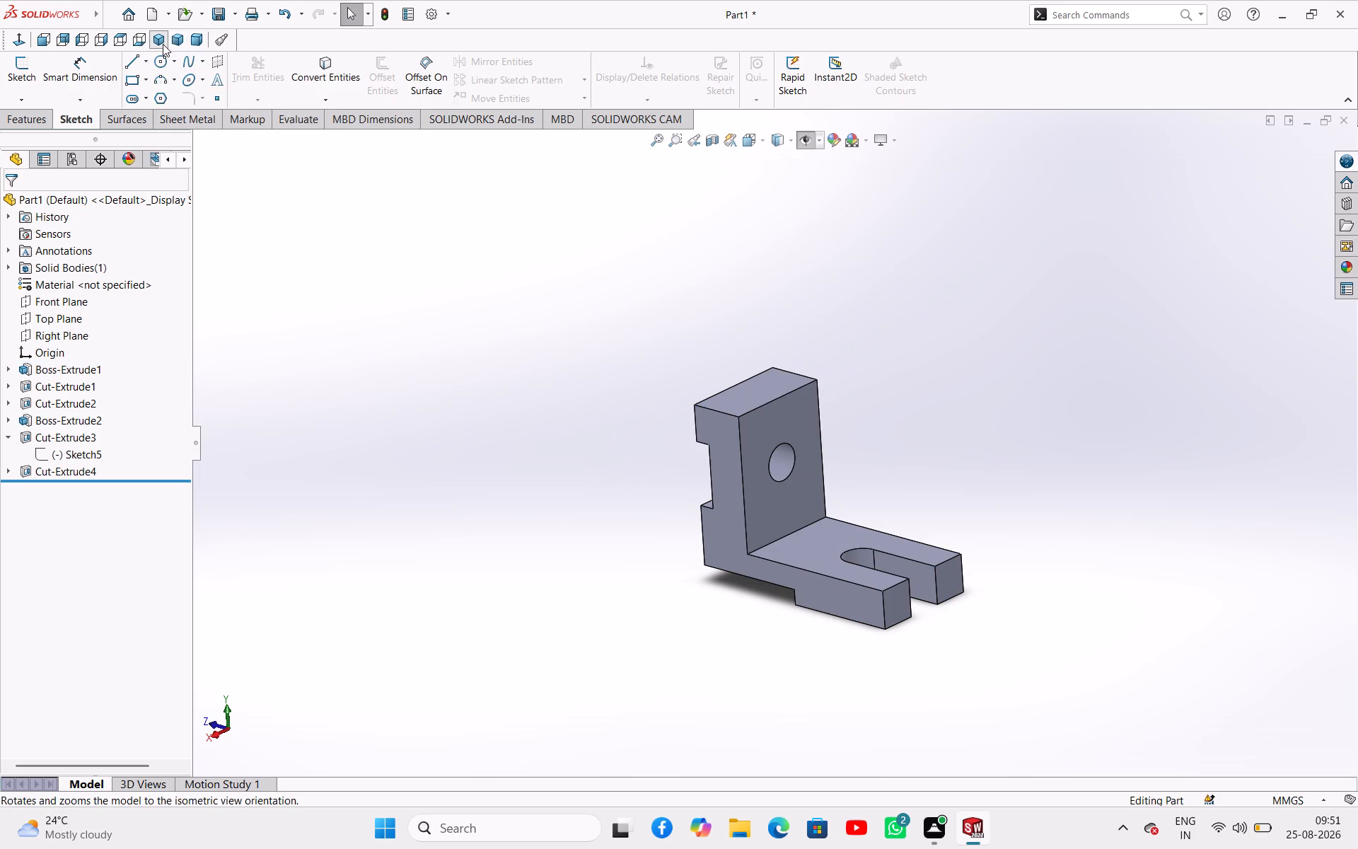
{"action": "left_click", "coordinate": [403, 249]}
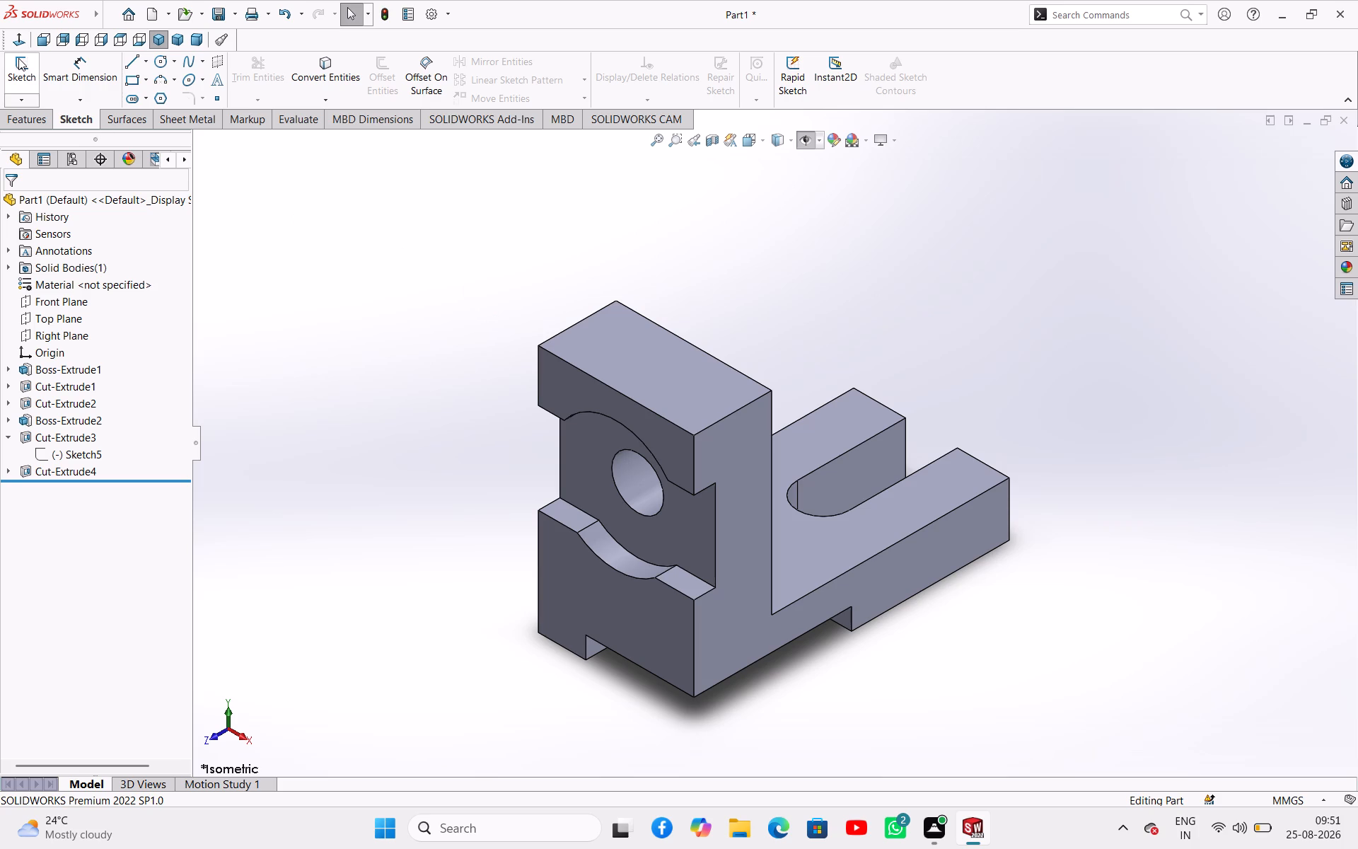
{"action": "left_click", "coordinate": [35, 45]}
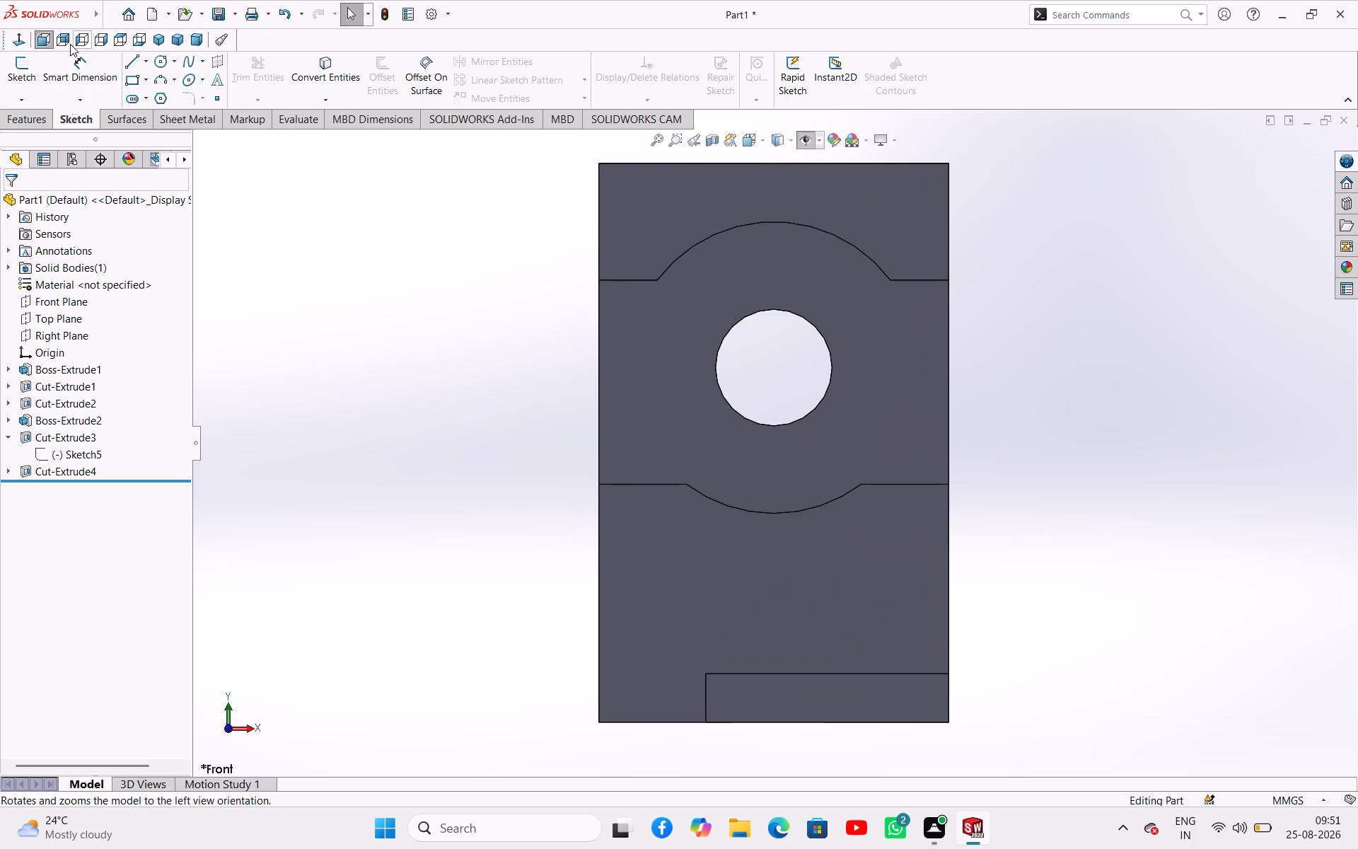
{"action": "left_click", "coordinate": [60, 41]}
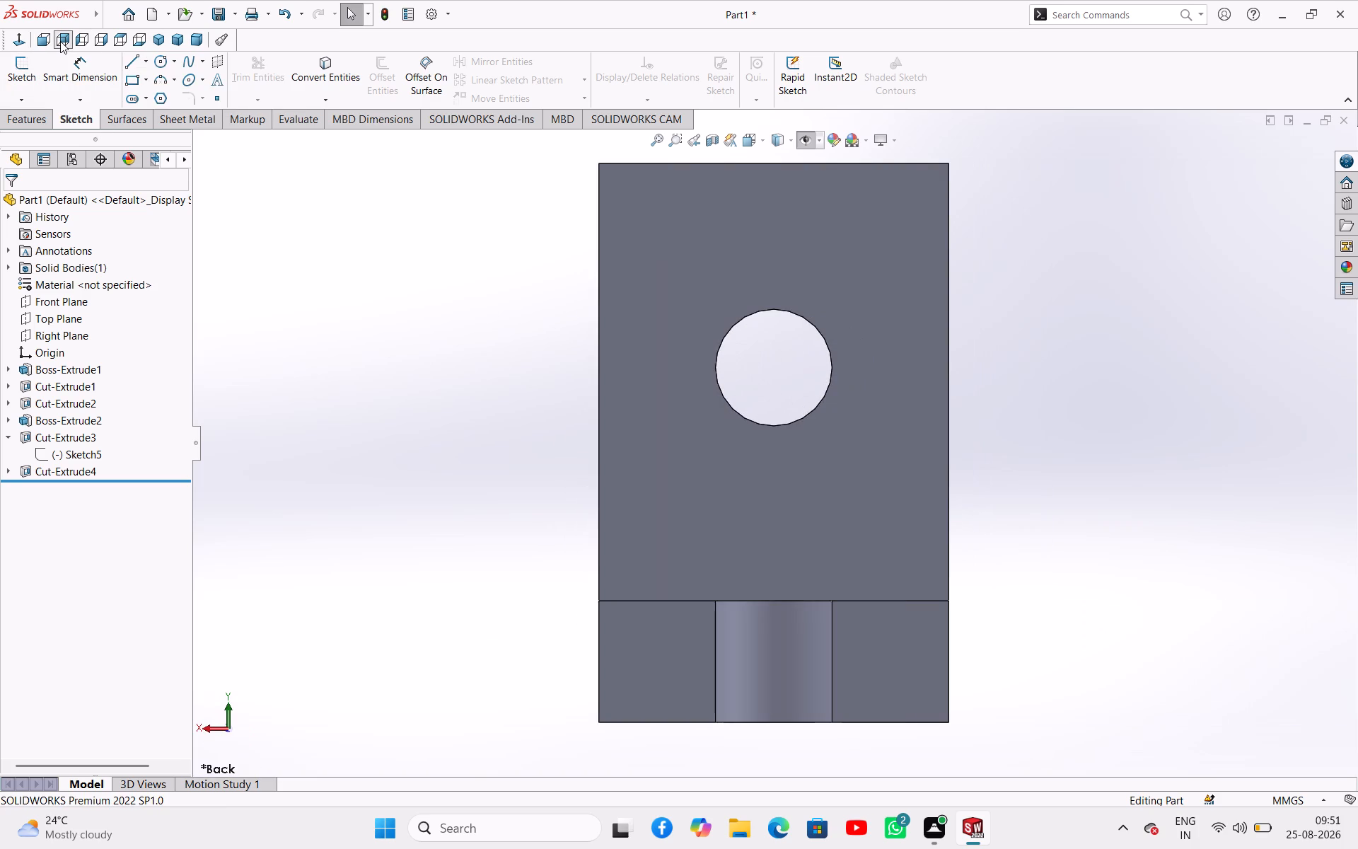
{"action": "middle_click_drag", "start_coordinate": [661, 345], "coordinate": [677, 357]}
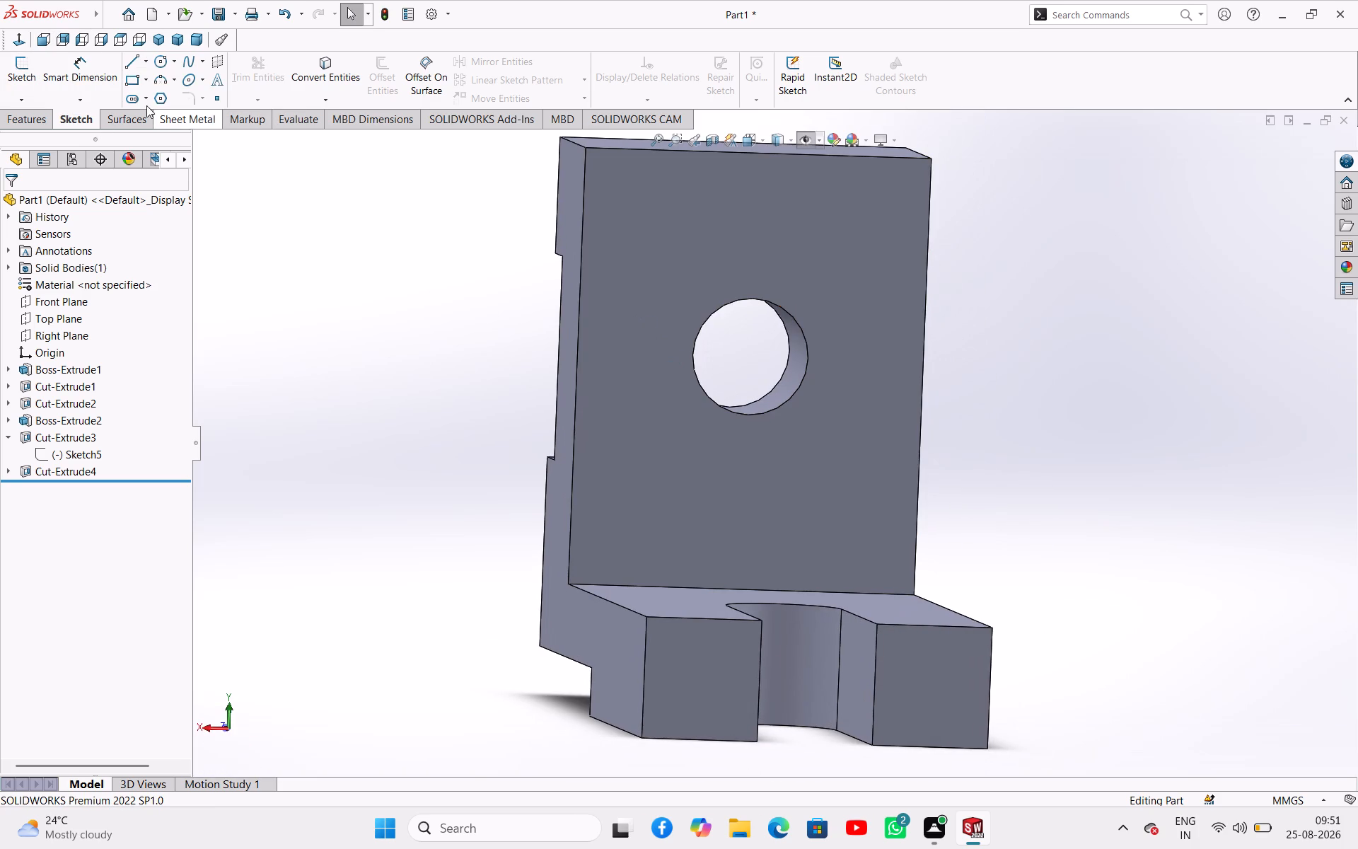
{"action": "left_click", "coordinate": [79, 45]}
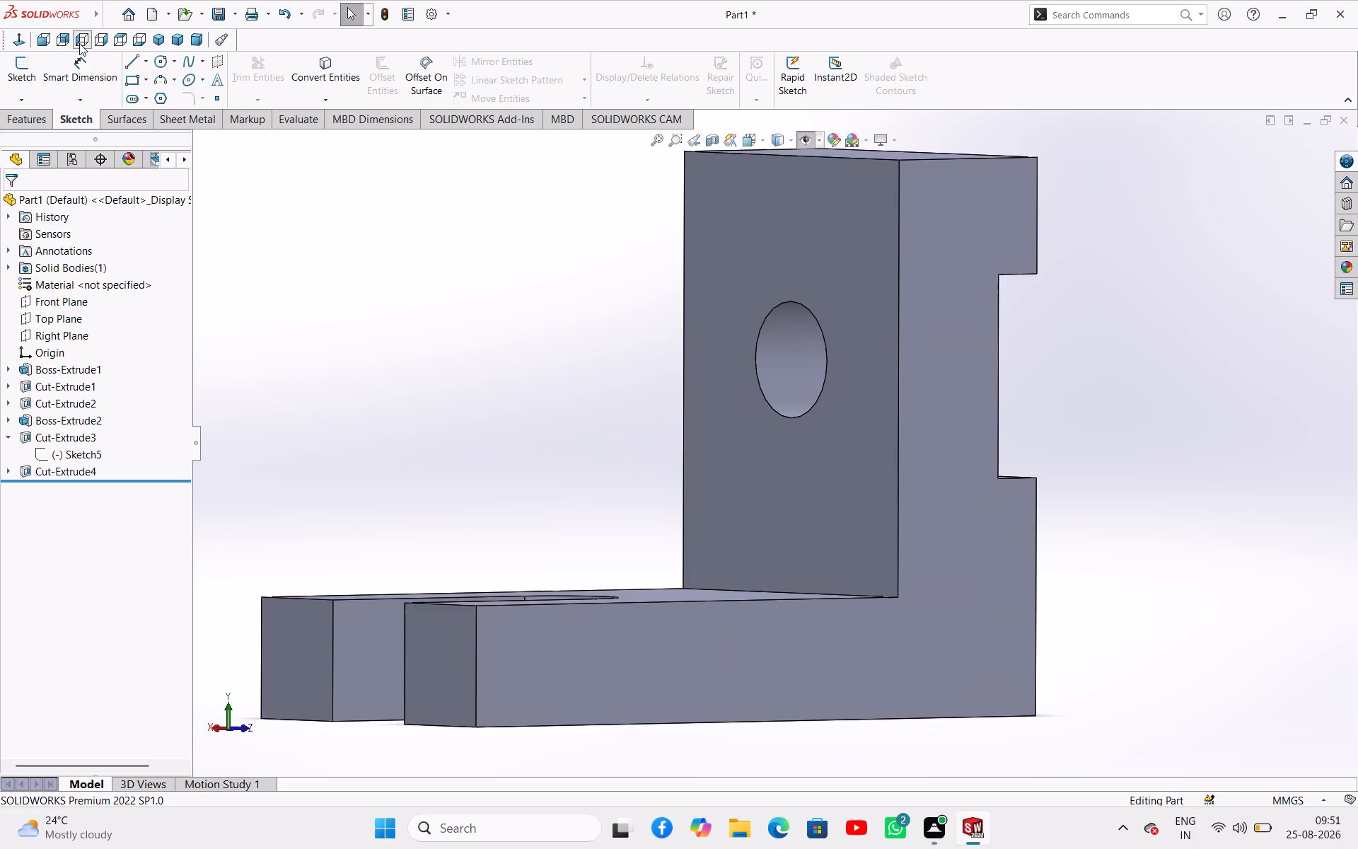
{"action": "left_click", "coordinate": [105, 43]}
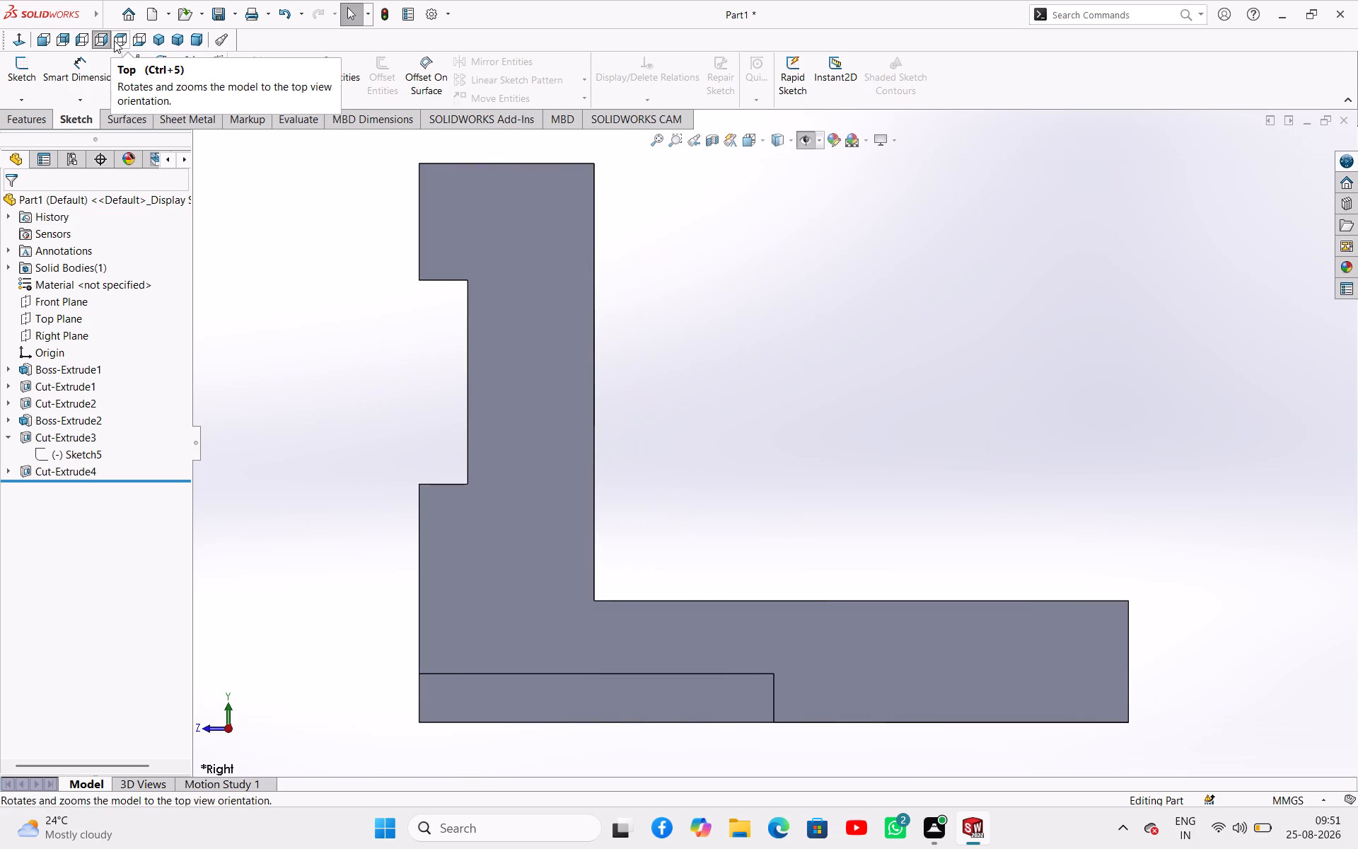
{"action": "left_click", "coordinate": [114, 40]}
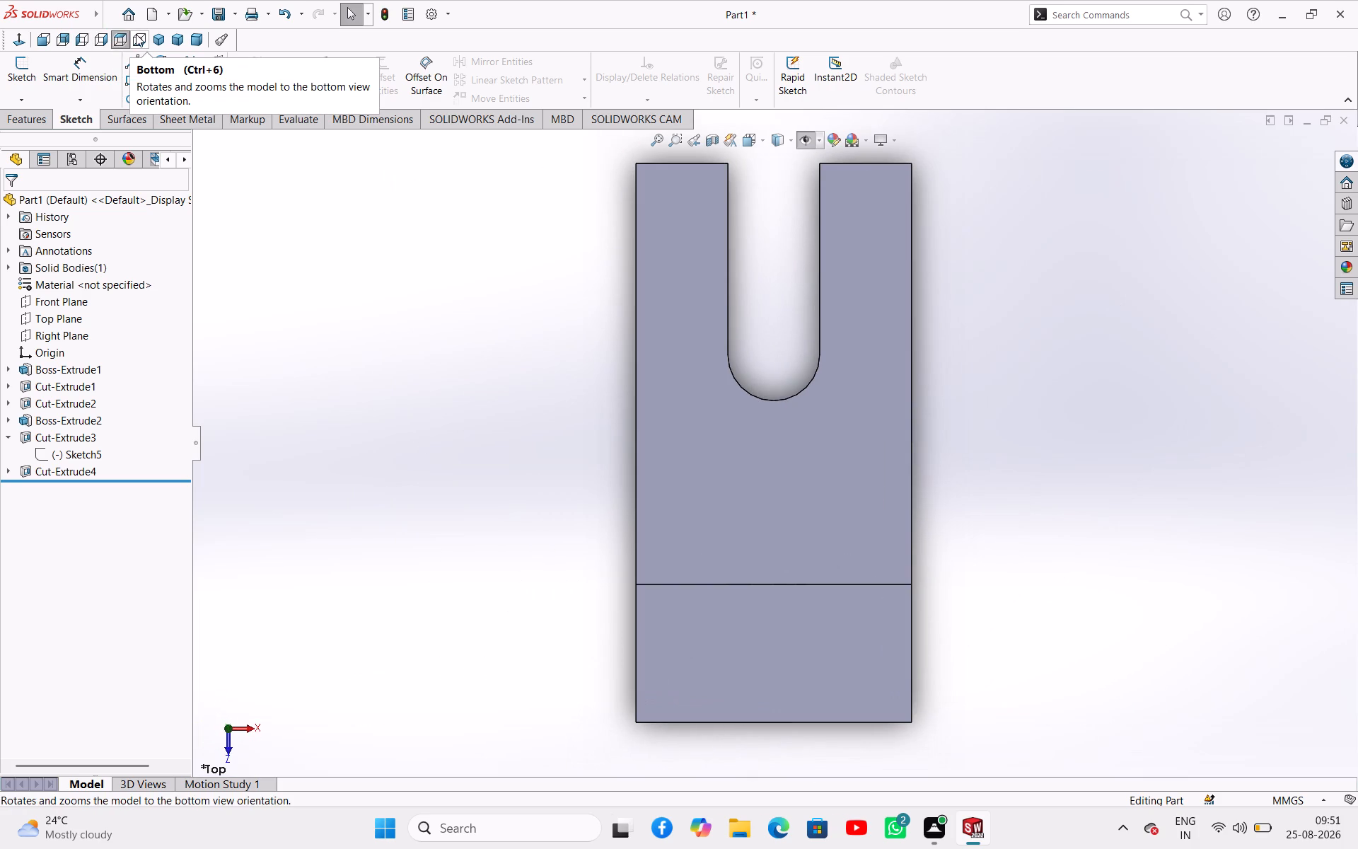
{"action": "left_click", "coordinate": [136, 34]}
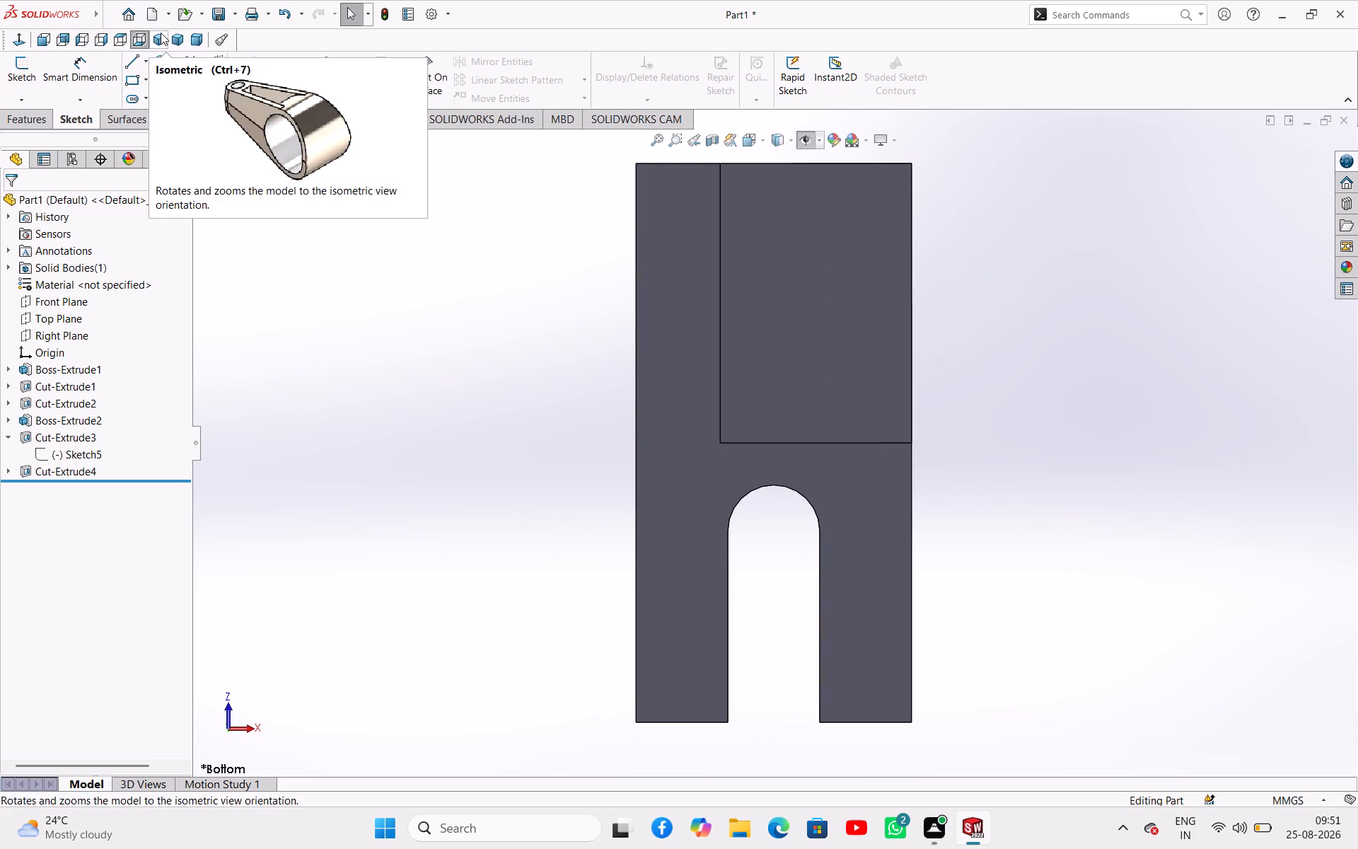
{"action": "left_click", "coordinate": [161, 33]}
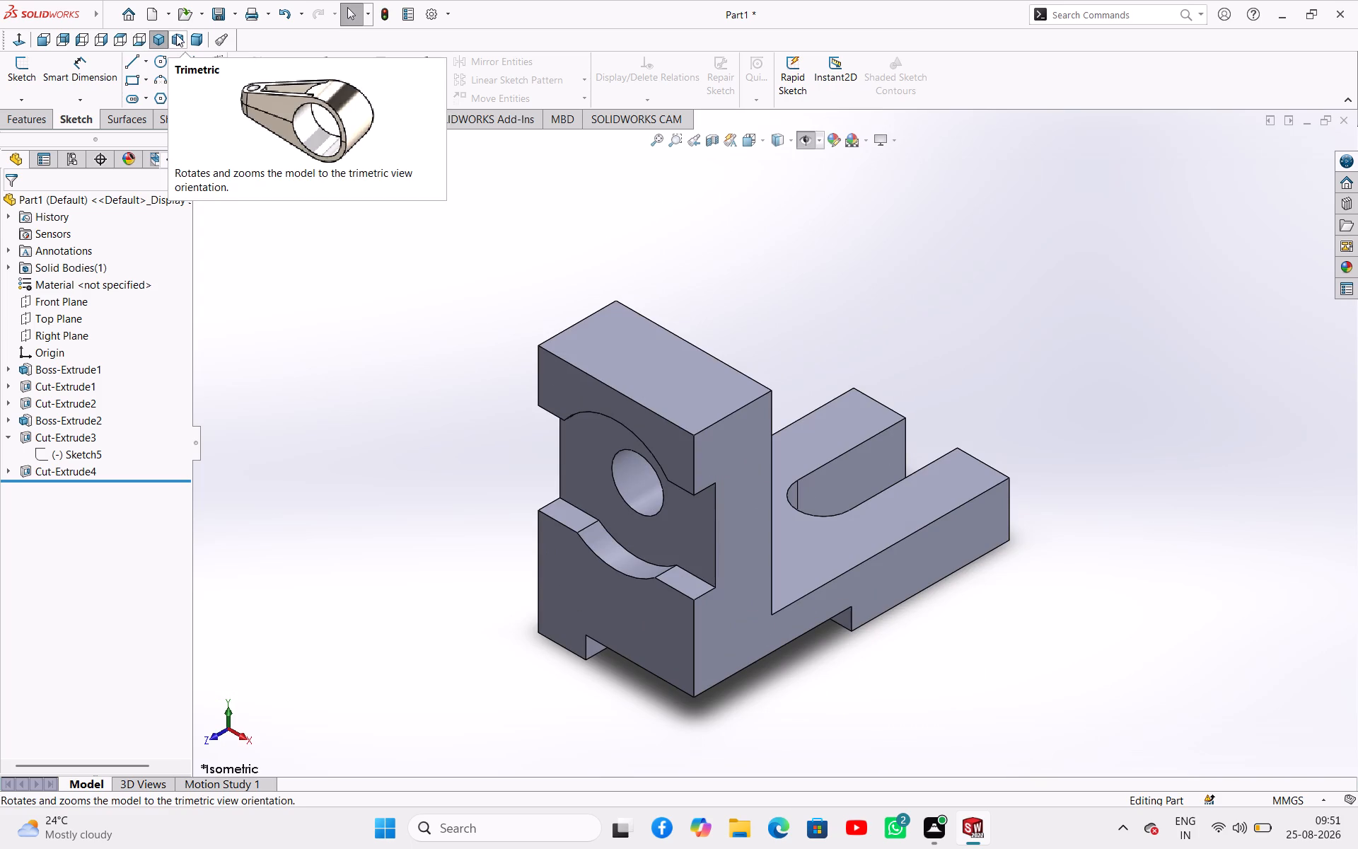
{"action": "left_click", "coordinate": [176, 34]}
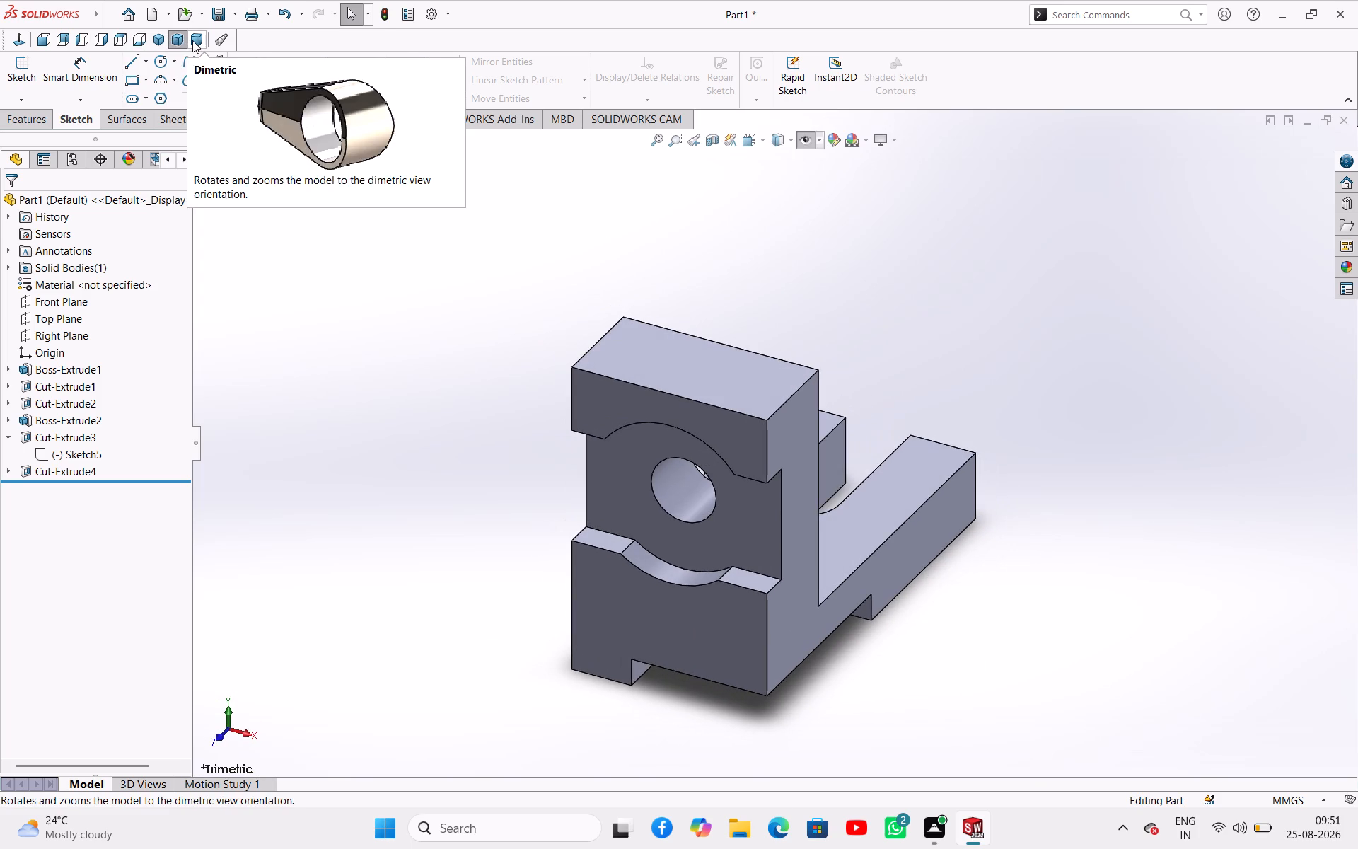
{"action": "left_click", "coordinate": [190, 40]}
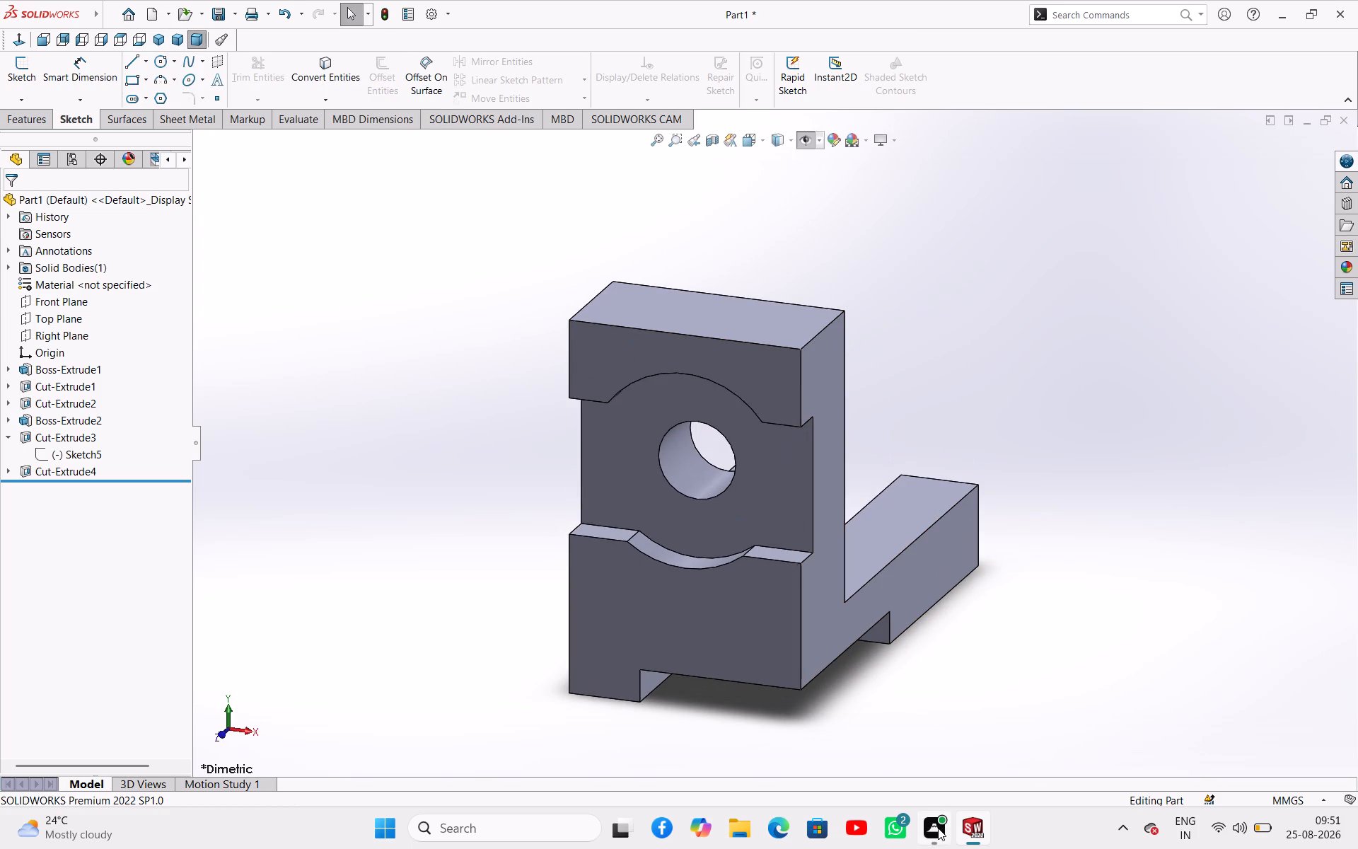
Examine the upright block's recessed front up close and select the 24 mm hole's bore.
{"action": "left_click", "coordinate": [438, 304]}
{"action": "scroll", "coordinate": [984, 383], "scroll_direction": "up", "scroll_amount": 4}
{"action": "scroll", "coordinate": [880, 434], "scroll_direction": "down", "scroll_amount": 2}
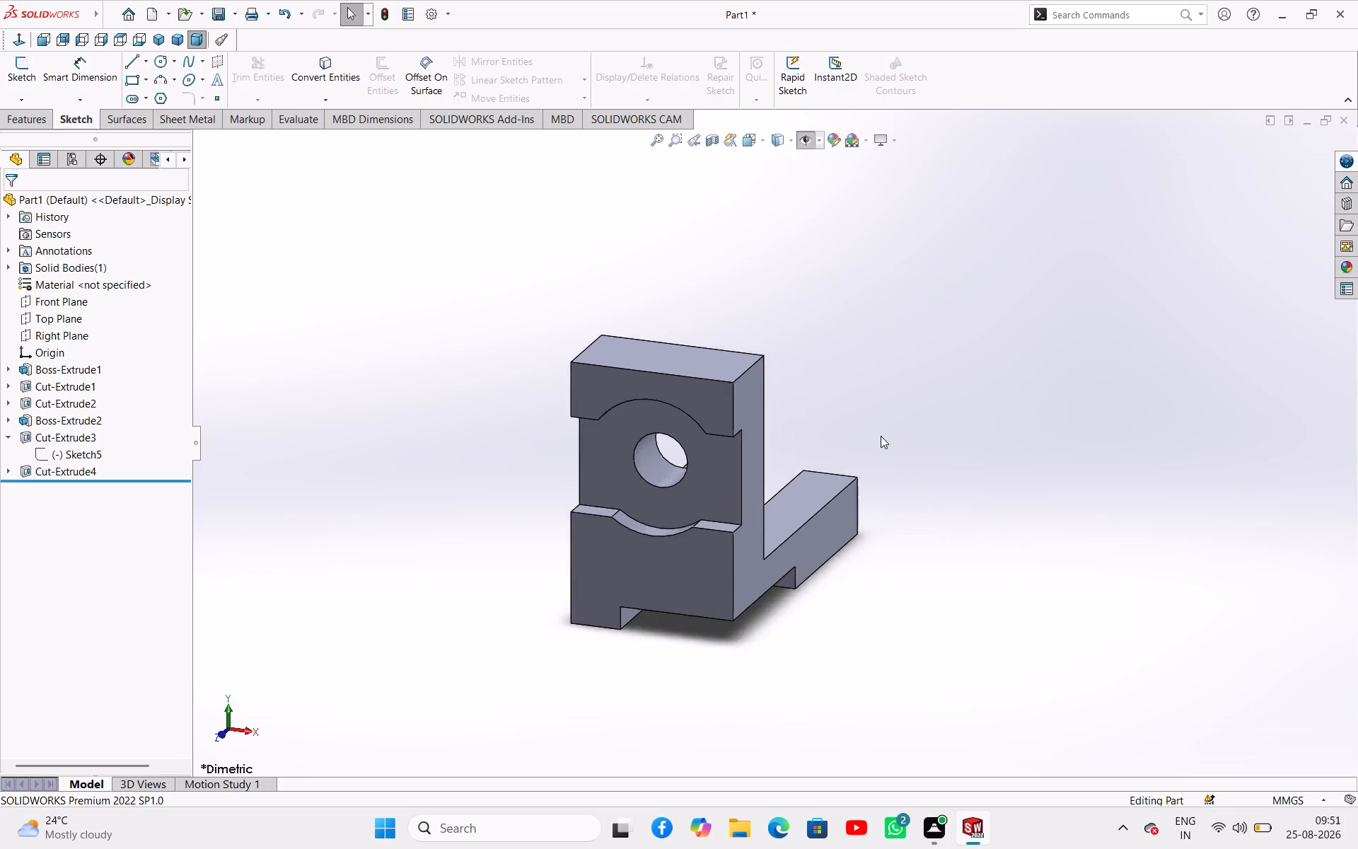
{"action": "scroll", "coordinate": [881, 436], "scroll_direction": "down", "scroll_amount": 2}
{"action": "scroll", "coordinate": [850, 450], "scroll_direction": "up", "scroll_amount": 5}
{"action": "scroll", "coordinate": [639, 485], "scroll_direction": "down", "scroll_amount": 9}
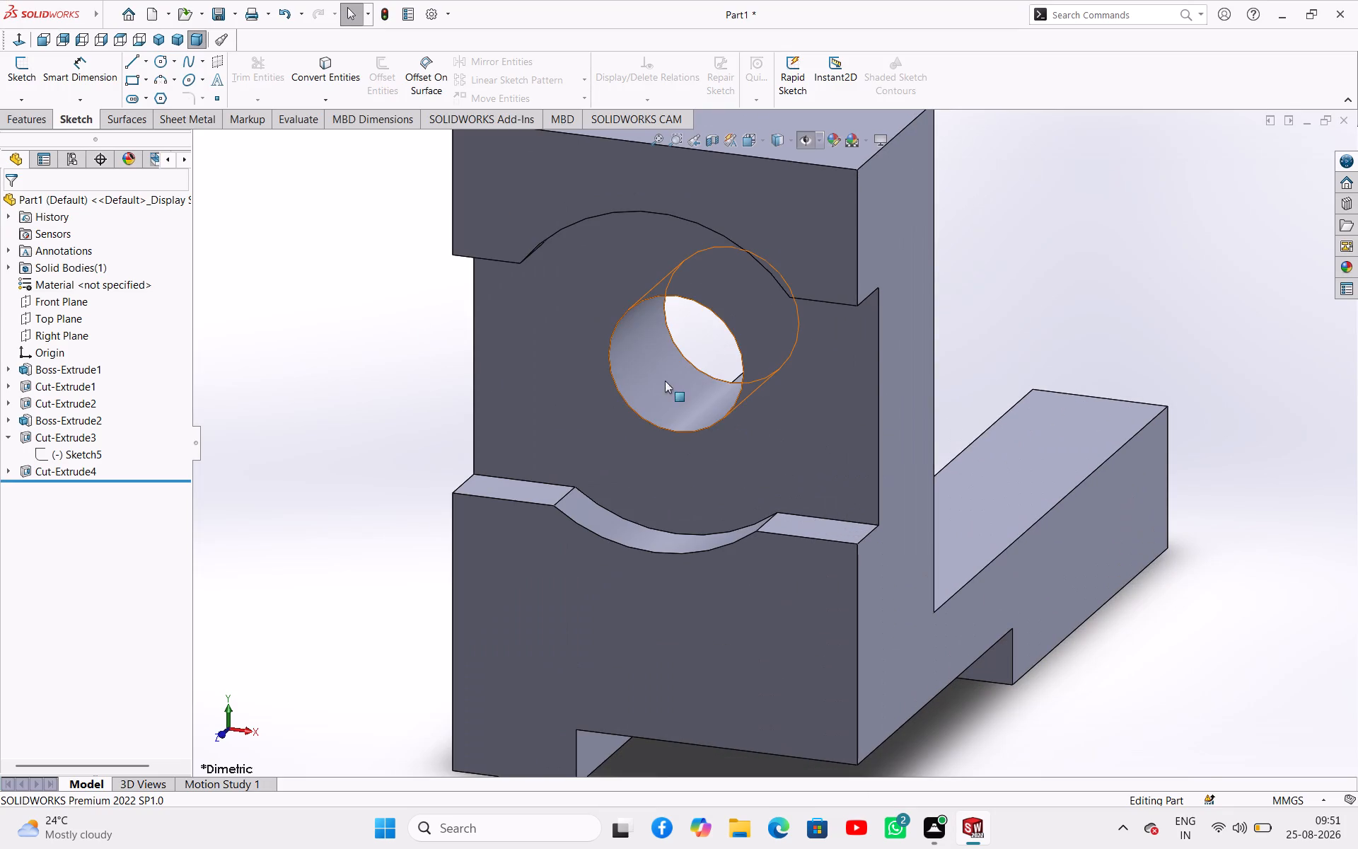
{"action": "left_click", "coordinate": [661, 376]}
{"action": "left_click", "coordinate": [1081, 287]}
Inspect the upright block's back face, the bracket's side face, and the 24 mm hole's bore from behind and from the front by selecting each.
{"action": "middle_click_drag", "start_coordinate": [834, 330], "coordinate": [965, 379]}
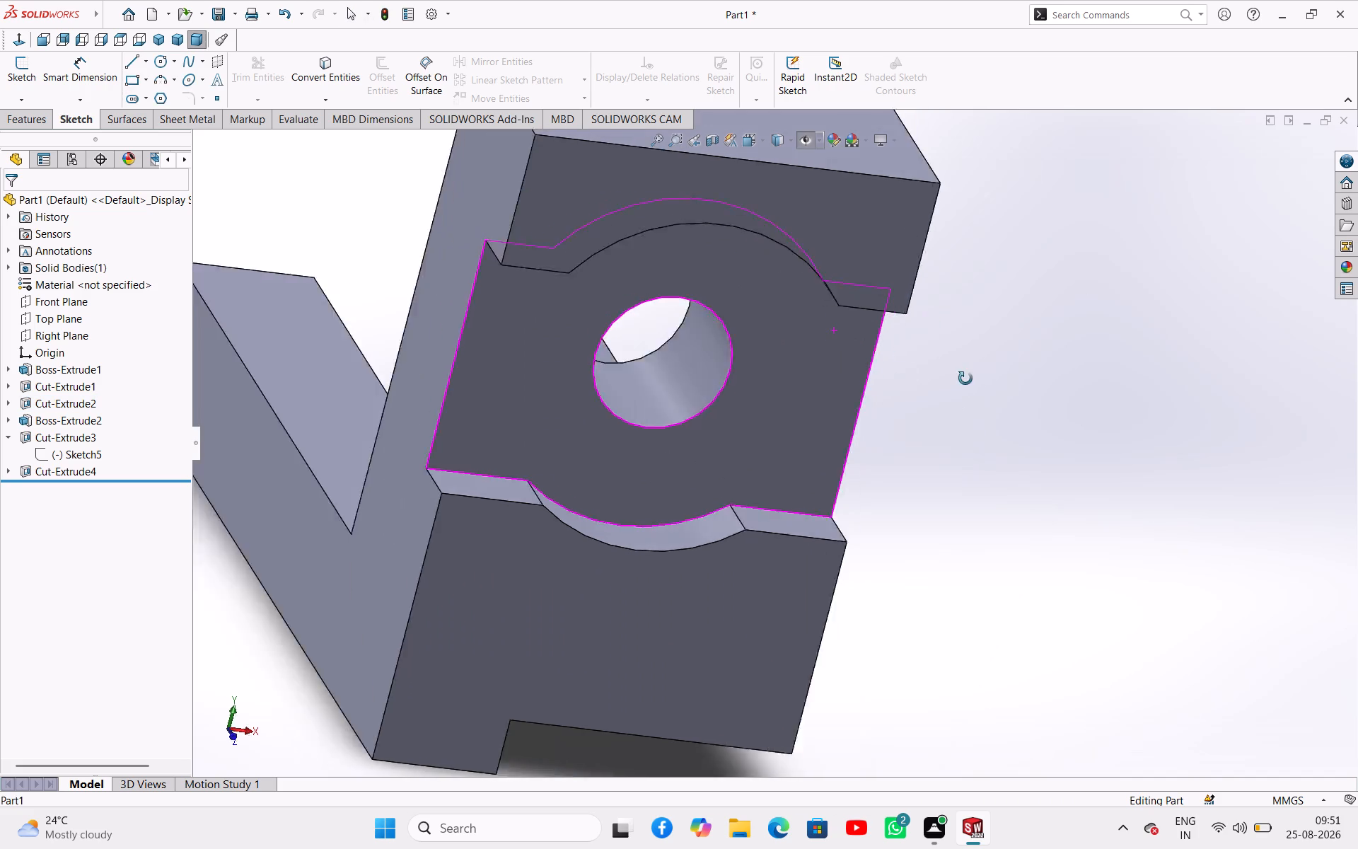
{"action": "middle_click_drag", "start_coordinate": [965, 379], "coordinate": [658, 279]}
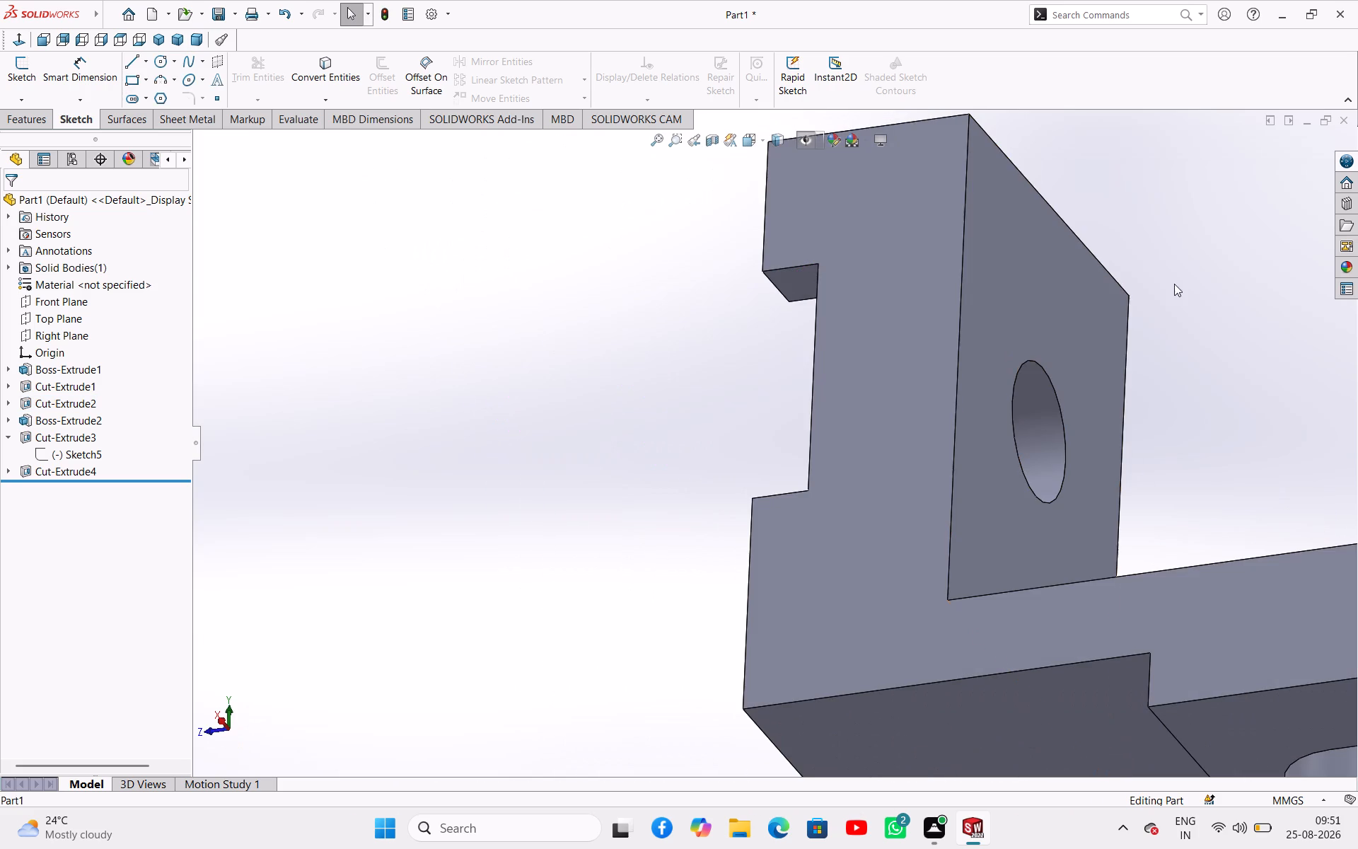
{"action": "left_click", "coordinate": [1157, 201]}
{"action": "left_click", "coordinate": [1007, 308]}
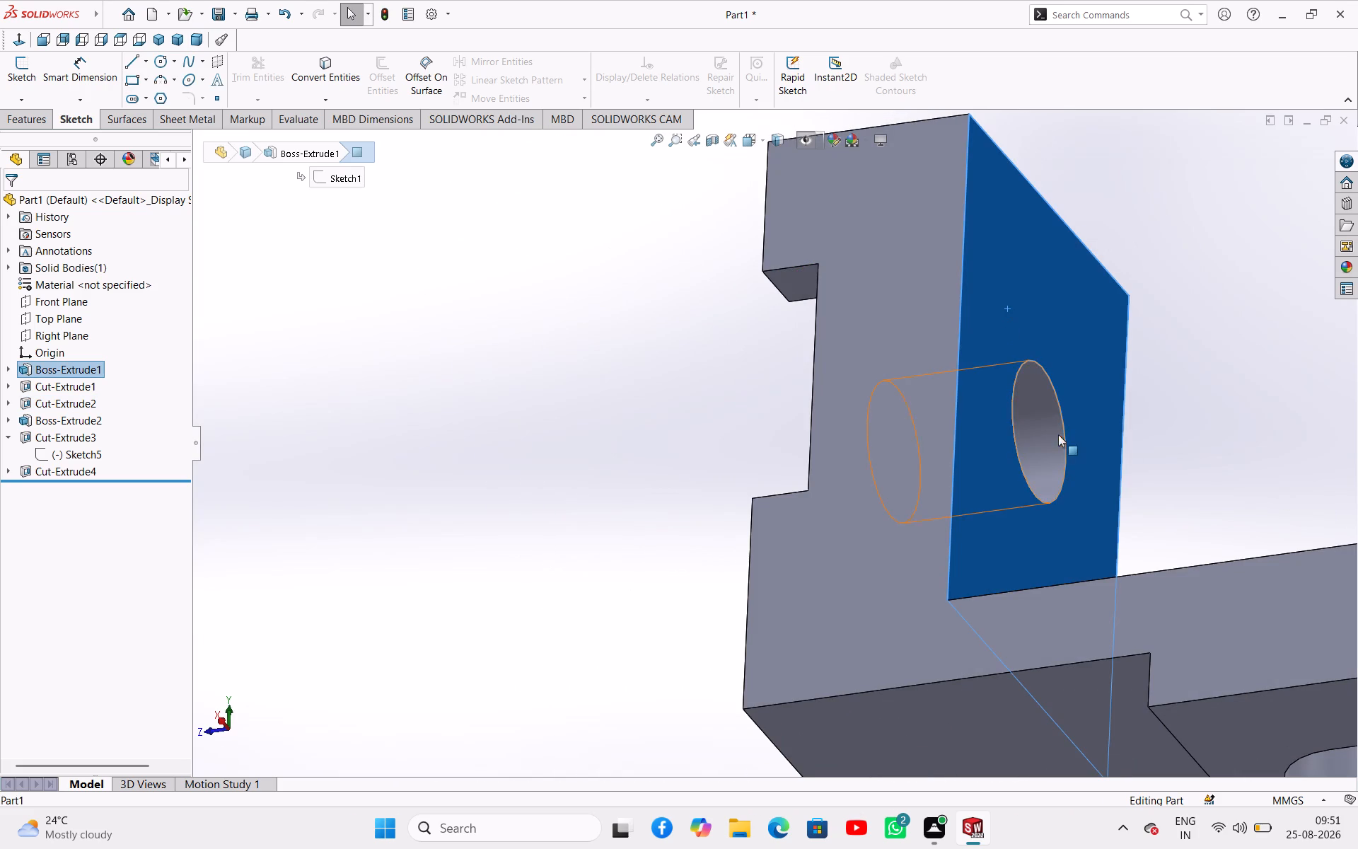
{"action": "left_click", "coordinate": [1041, 431]}
{"action": "left_click", "coordinate": [734, 412]}
{"action": "left_click", "coordinate": [907, 466]}
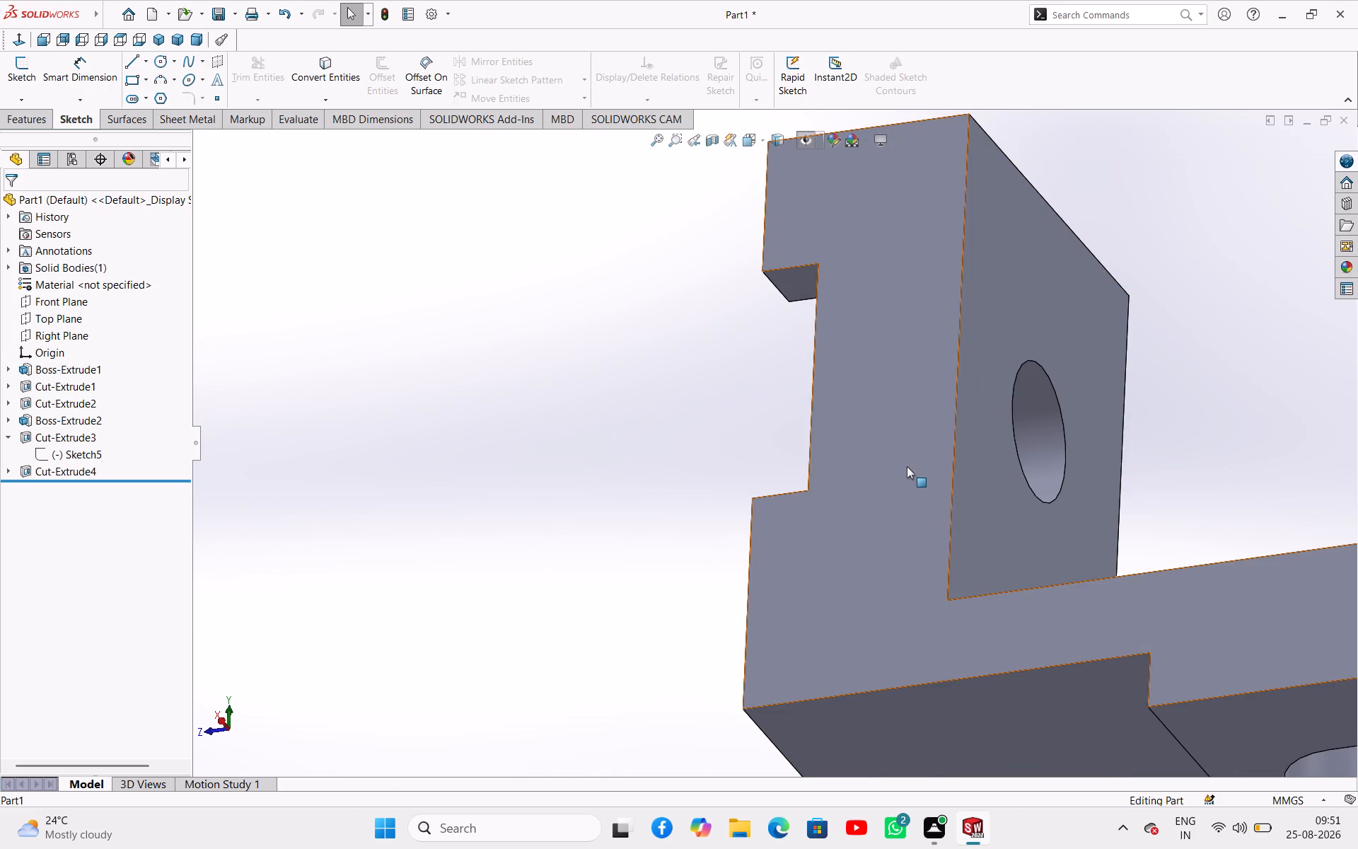
{"action": "scroll", "coordinate": [635, 412], "scroll_direction": "up", "scroll_amount": 5}
{"action": "scroll", "coordinate": [953, 377], "scroll_direction": "up", "scroll_amount": 1}
{"action": "middle_click_drag", "start_coordinate": [953, 377], "coordinate": [953, 388]}
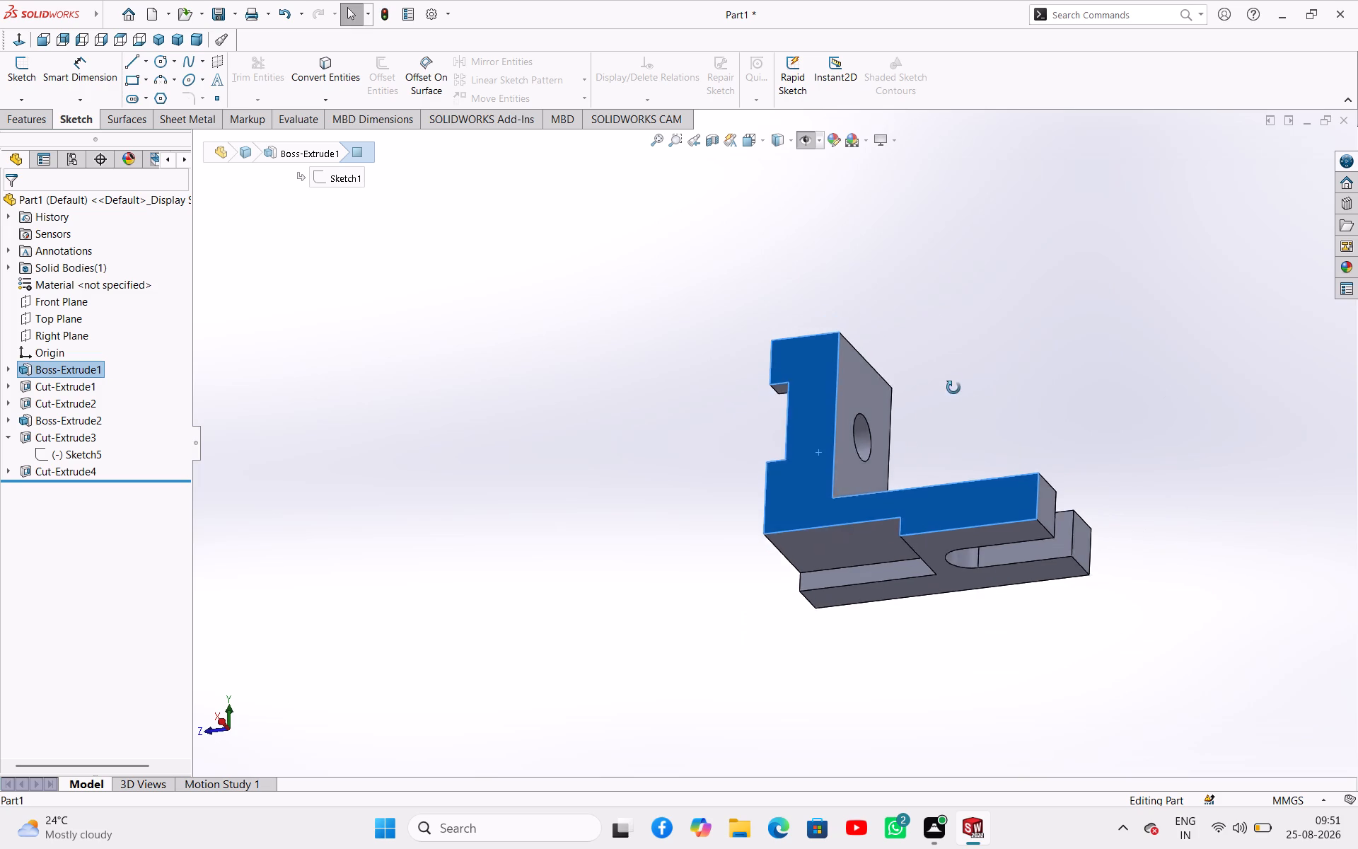
{"action": "middle_click_drag", "start_coordinate": [953, 388], "coordinate": [1253, 494]}
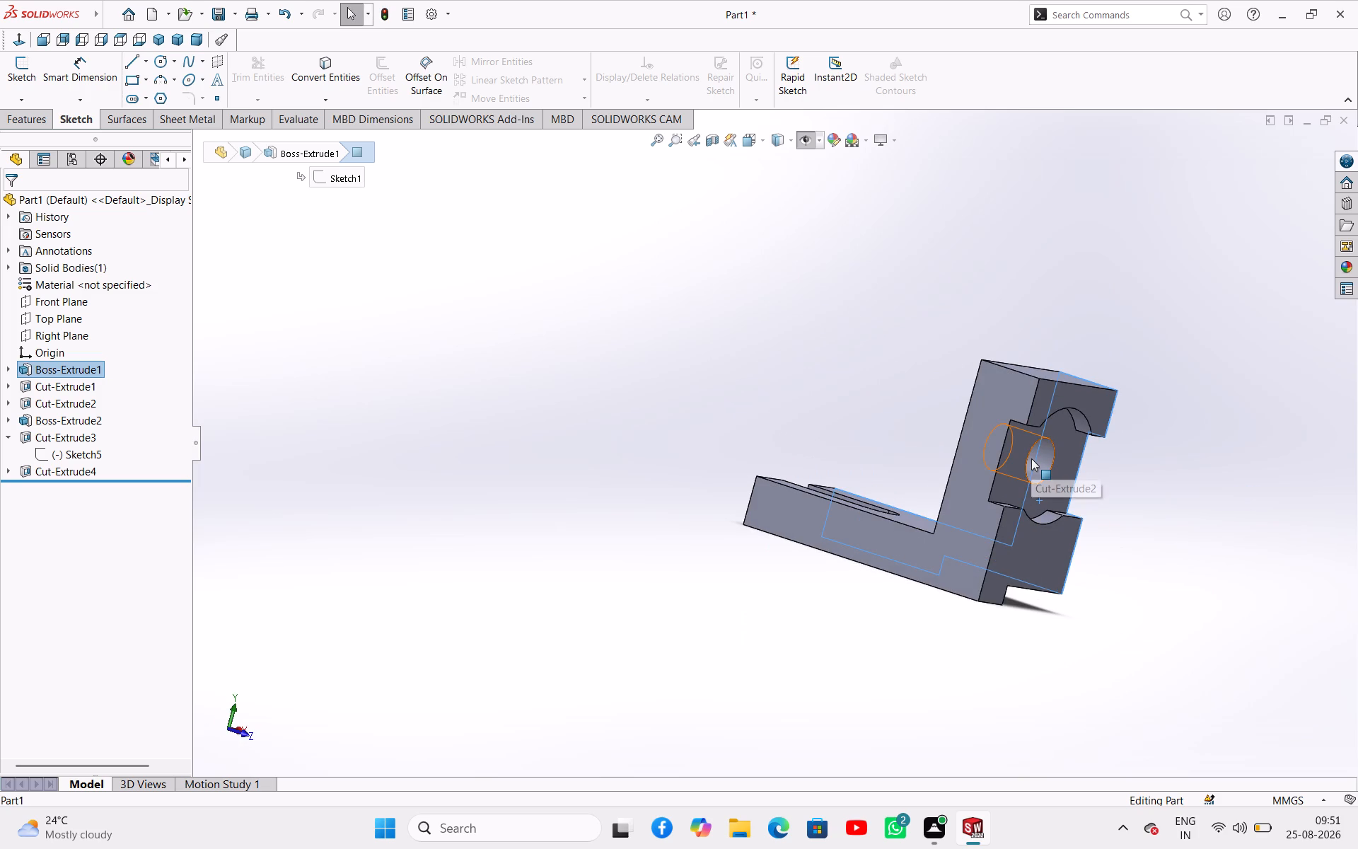
{"action": "left_click", "coordinate": [1031, 458]}
{"action": "left_click_drag", "start_coordinate": [1189, 502], "coordinate": [1181, 499]}
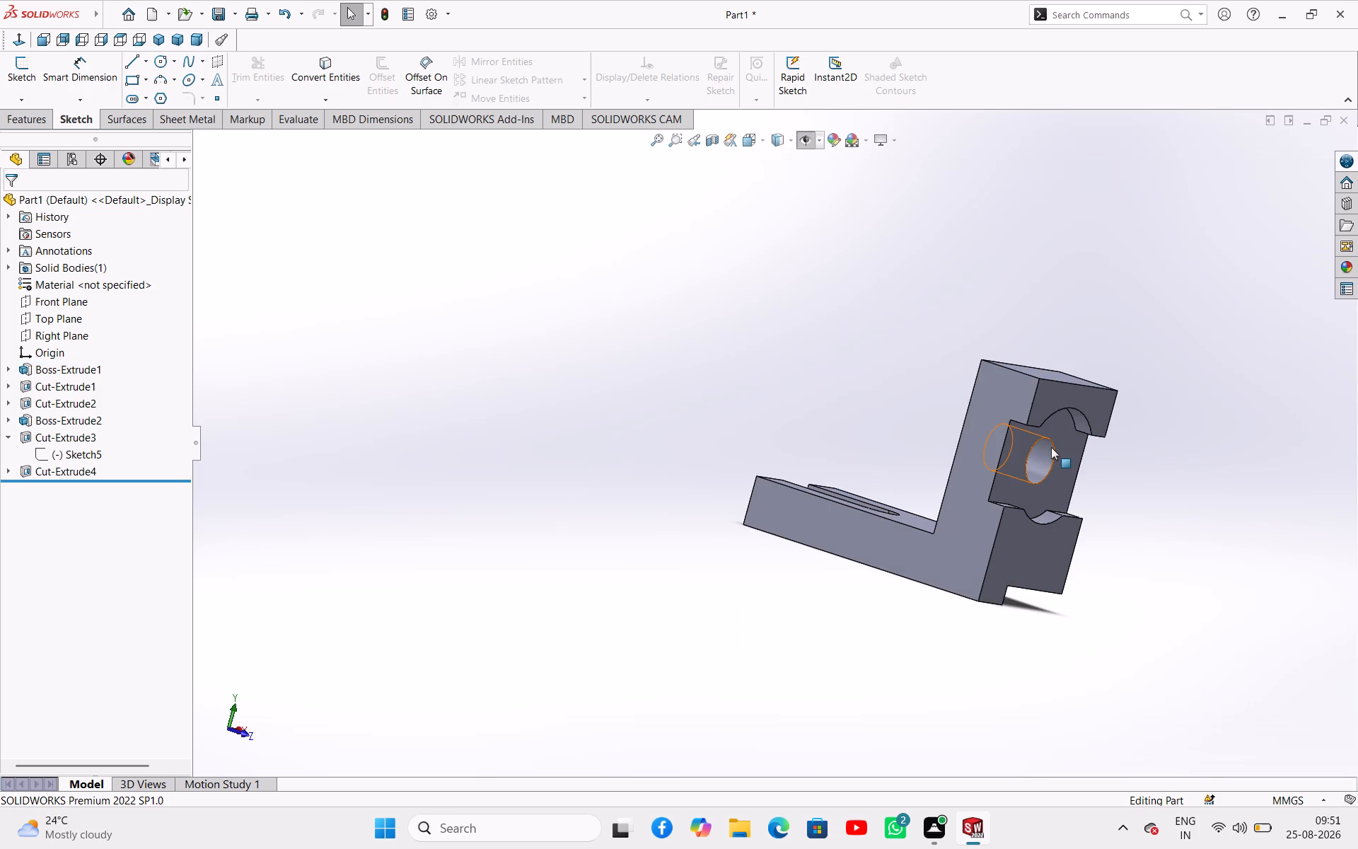
{"action": "left_click", "coordinate": [1051, 447]}
{"action": "left_click", "coordinate": [830, 364]}
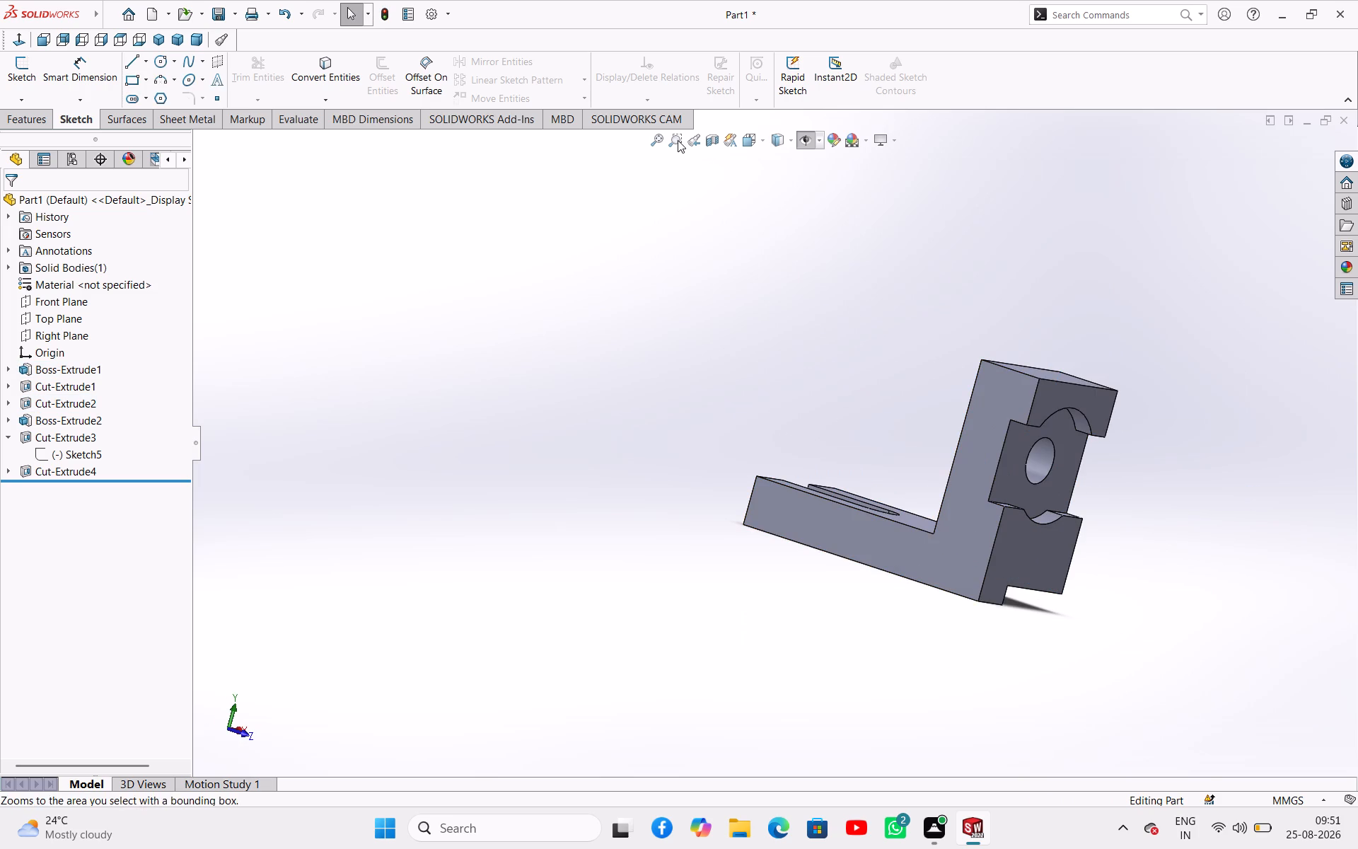
Preview a section view on the Top Plane and sweep its offset between about -19 and 88 mm through the base and upright.
{"action": "left_click", "coordinate": [717, 146]}
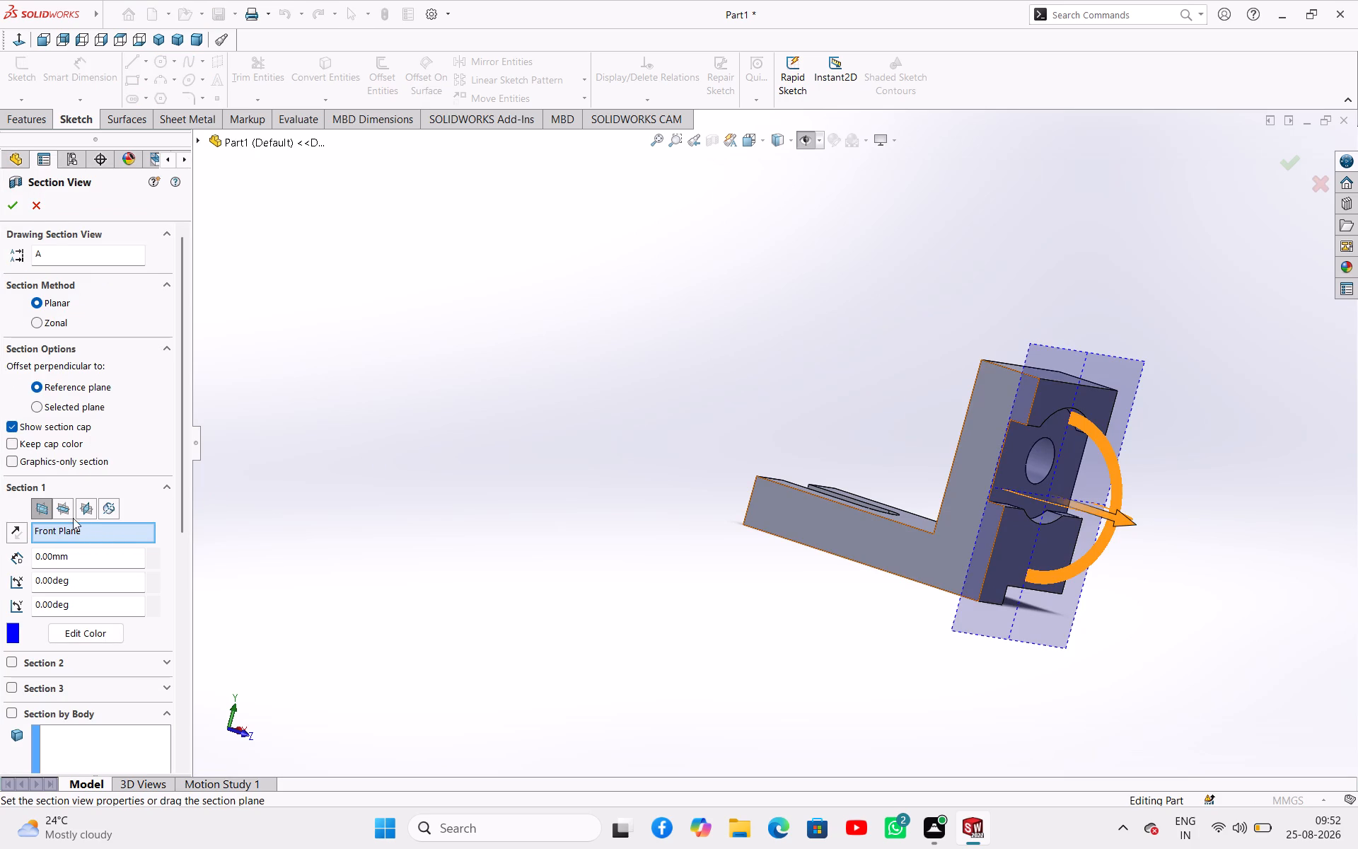
{"action": "left_click", "coordinate": [64, 515]}
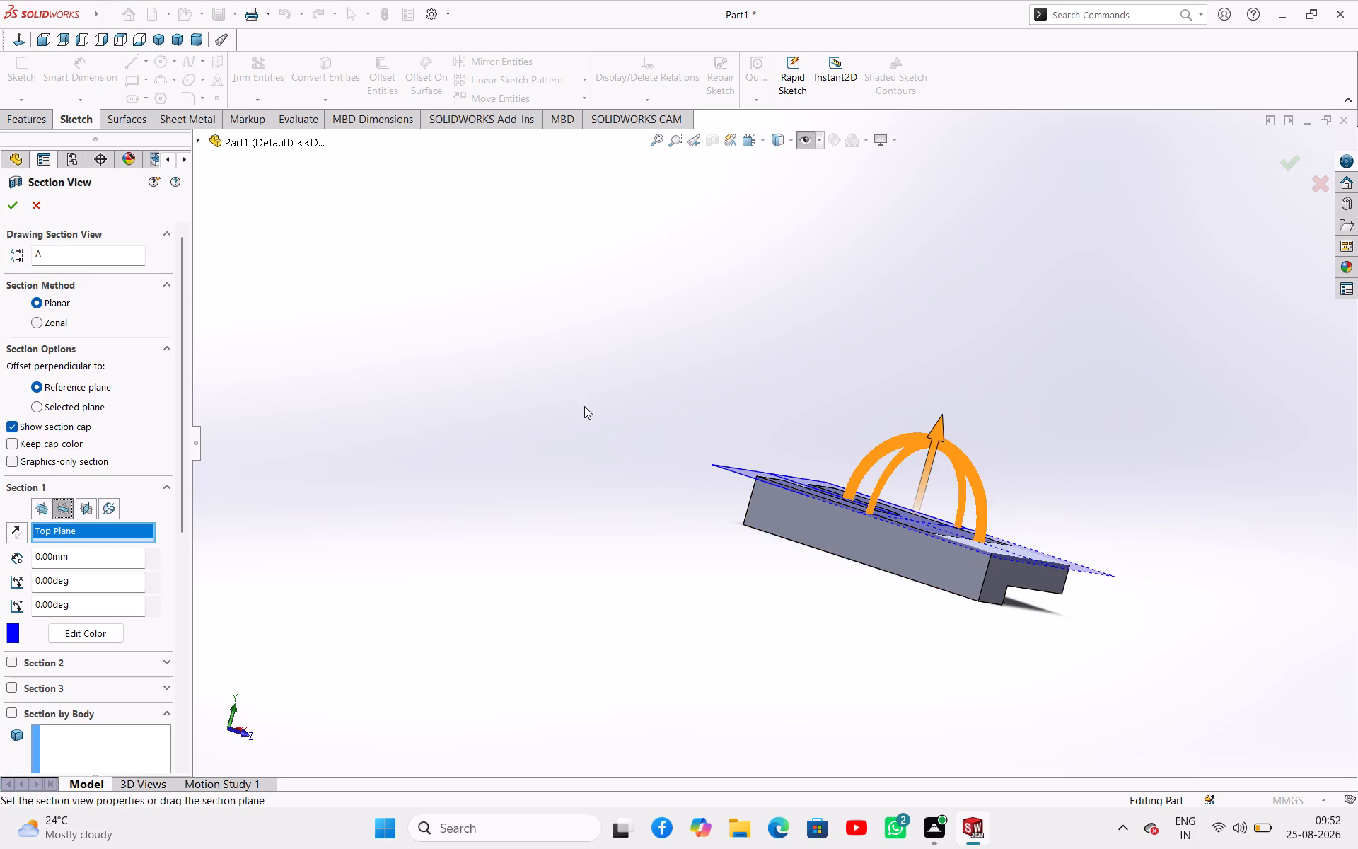
{"action": "middle_click_drag", "start_coordinate": [585, 420], "coordinate": [618, 566]}
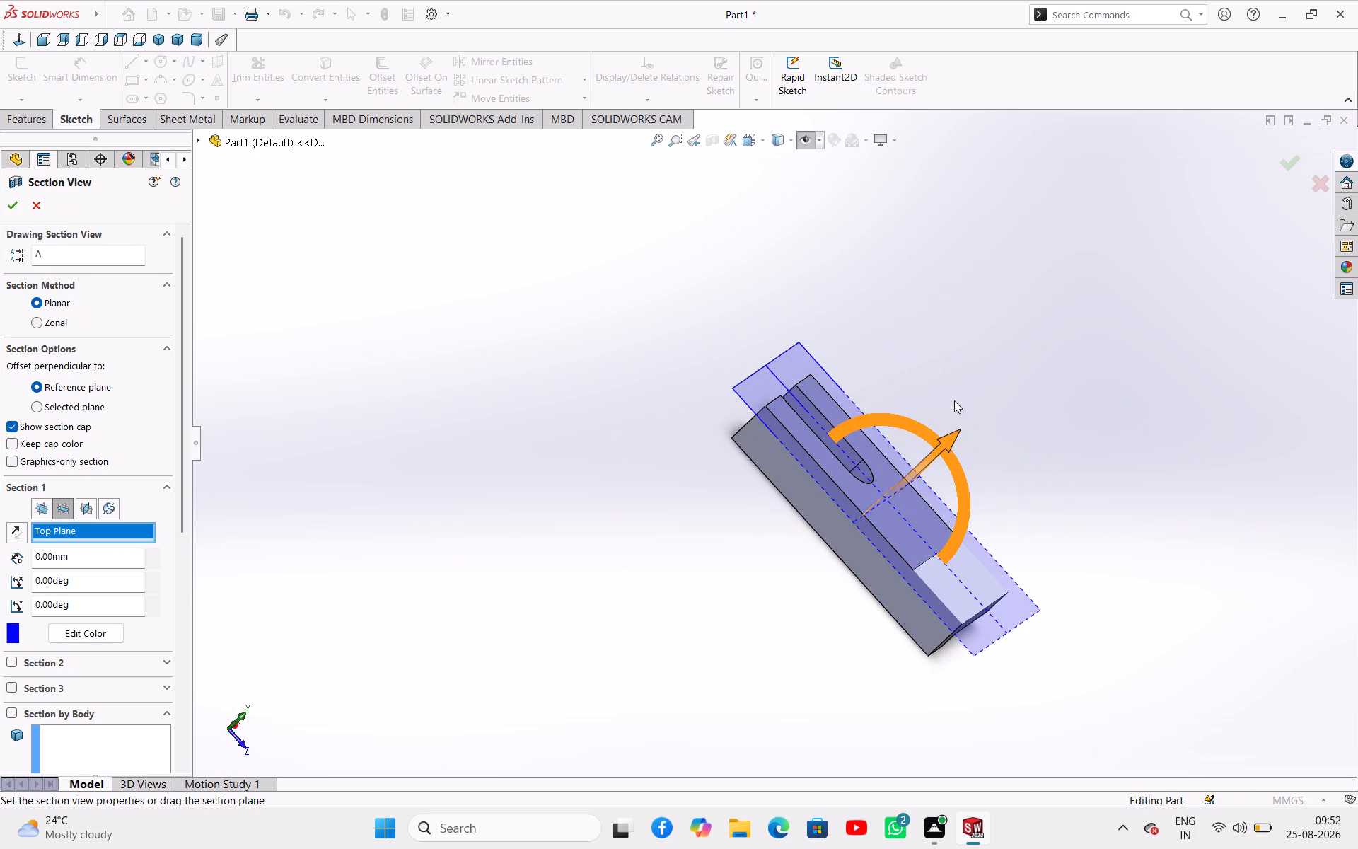
{"action": "left_click_drag", "start_coordinate": [950, 433], "coordinate": [1002, 422]}
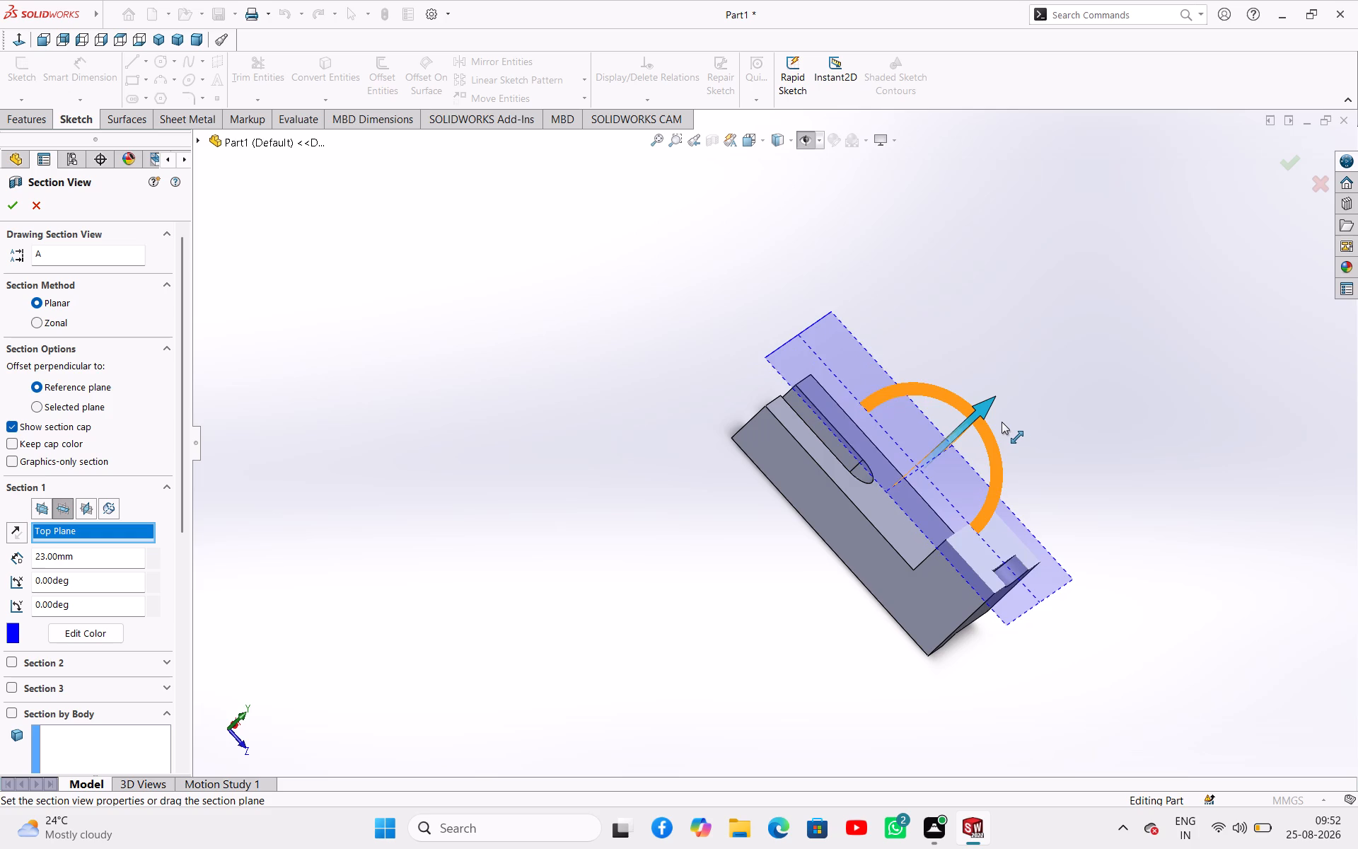
{"action": "left_click_drag", "start_coordinate": [1002, 422], "coordinate": [1074, 417]}
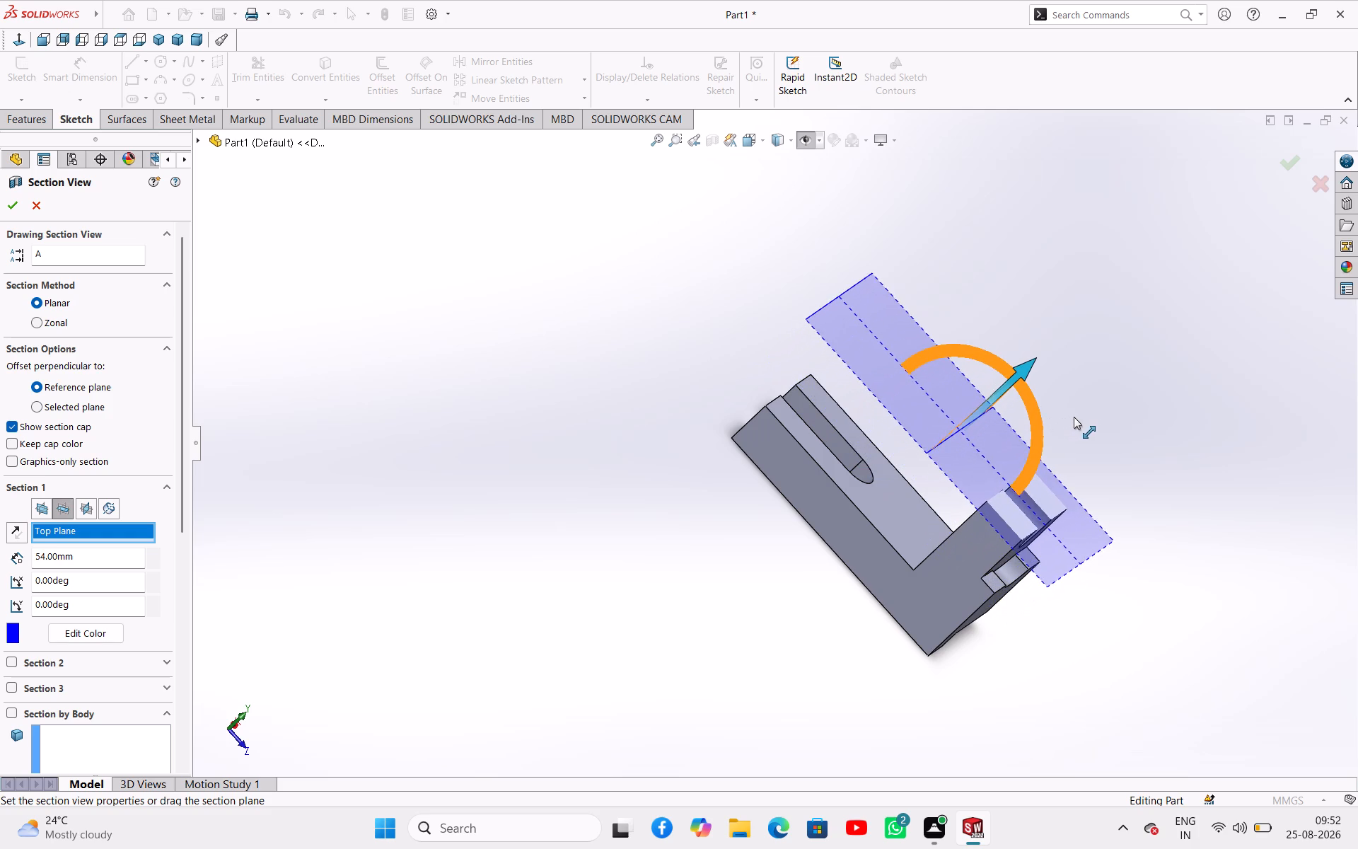
{"action": "left_click_drag", "start_coordinate": [1074, 417], "coordinate": [1129, 410]}
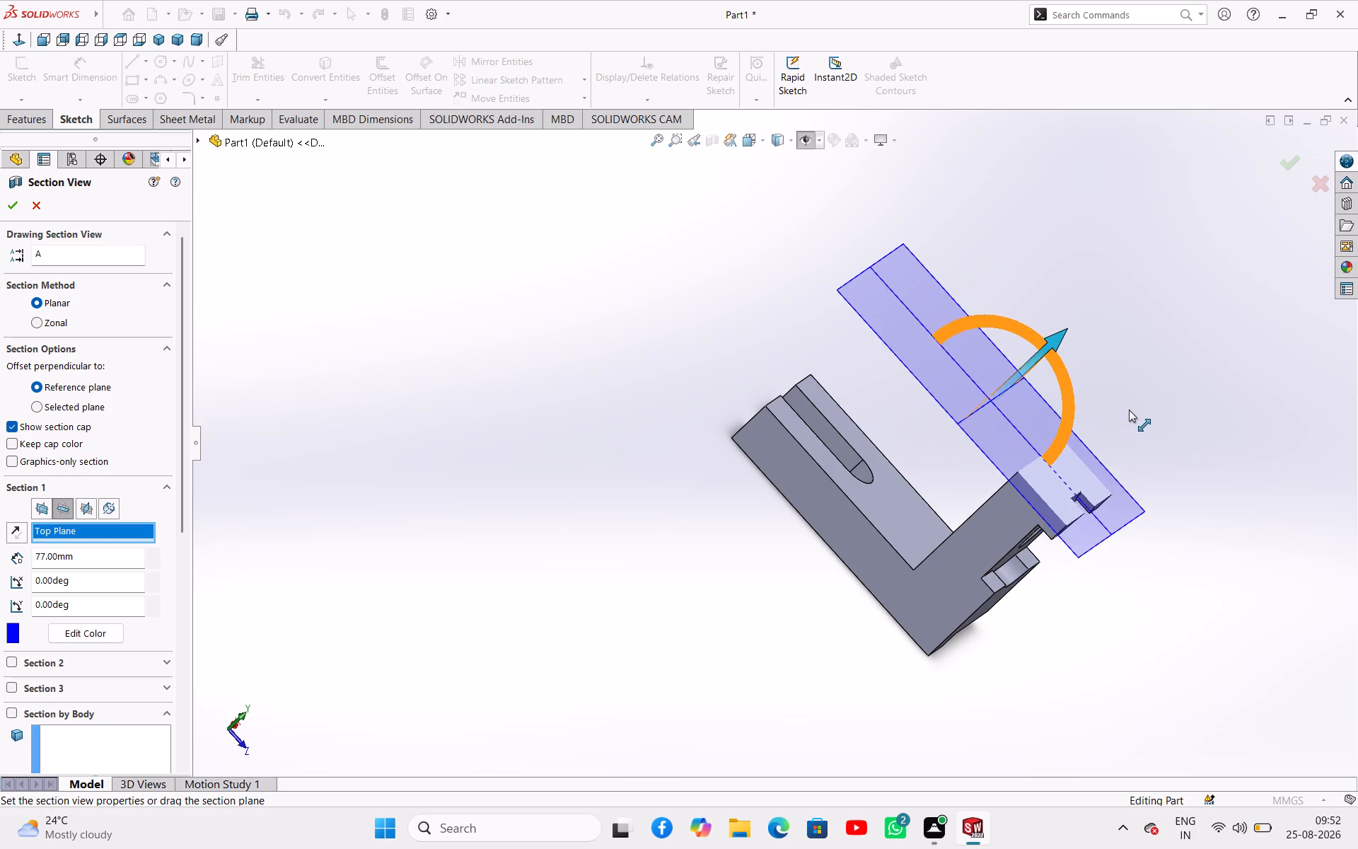
{"action": "left_click_drag", "start_coordinate": [1129, 410], "coordinate": [1152, 412]}
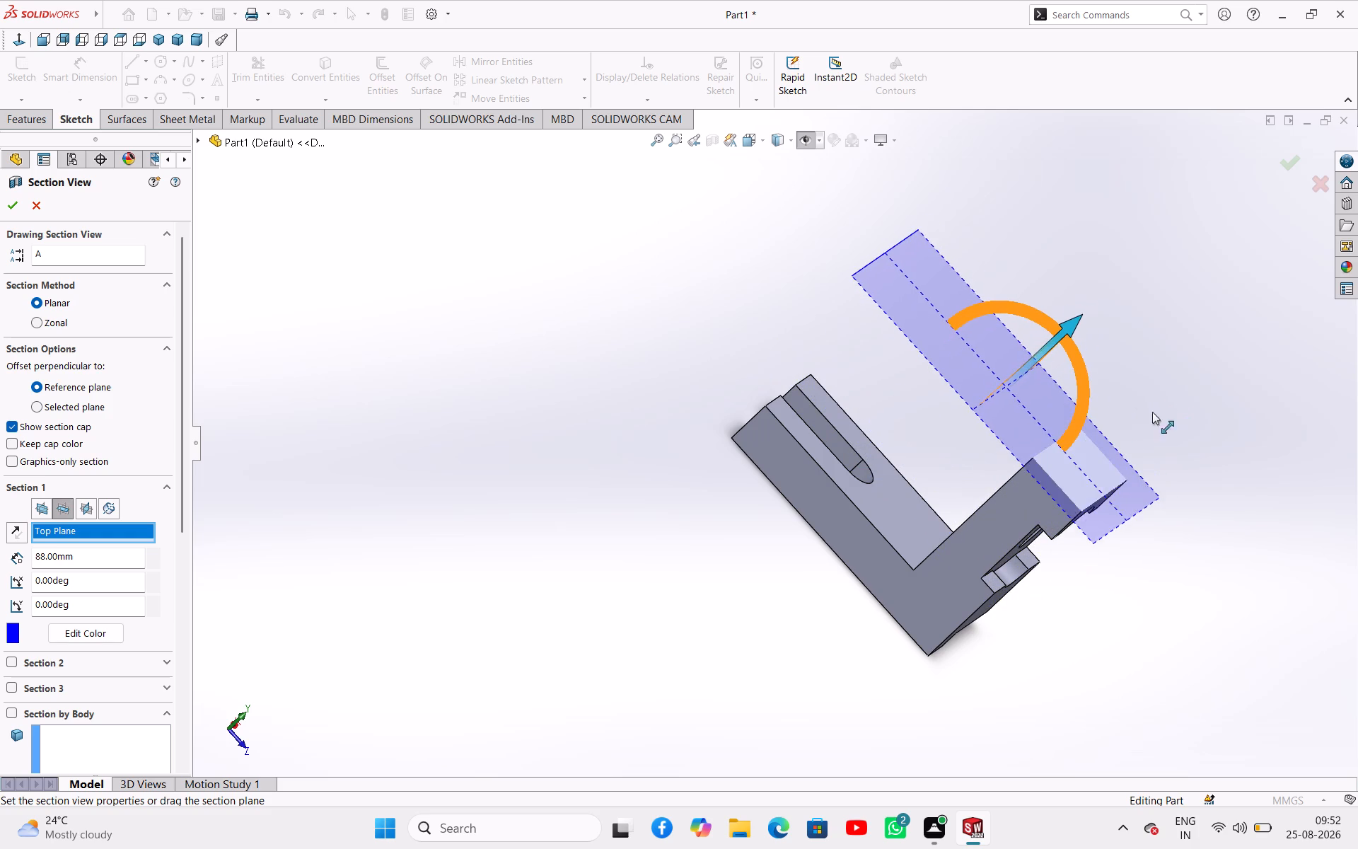
{"action": "left_click_drag", "start_coordinate": [1152, 412], "coordinate": [1086, 483]}
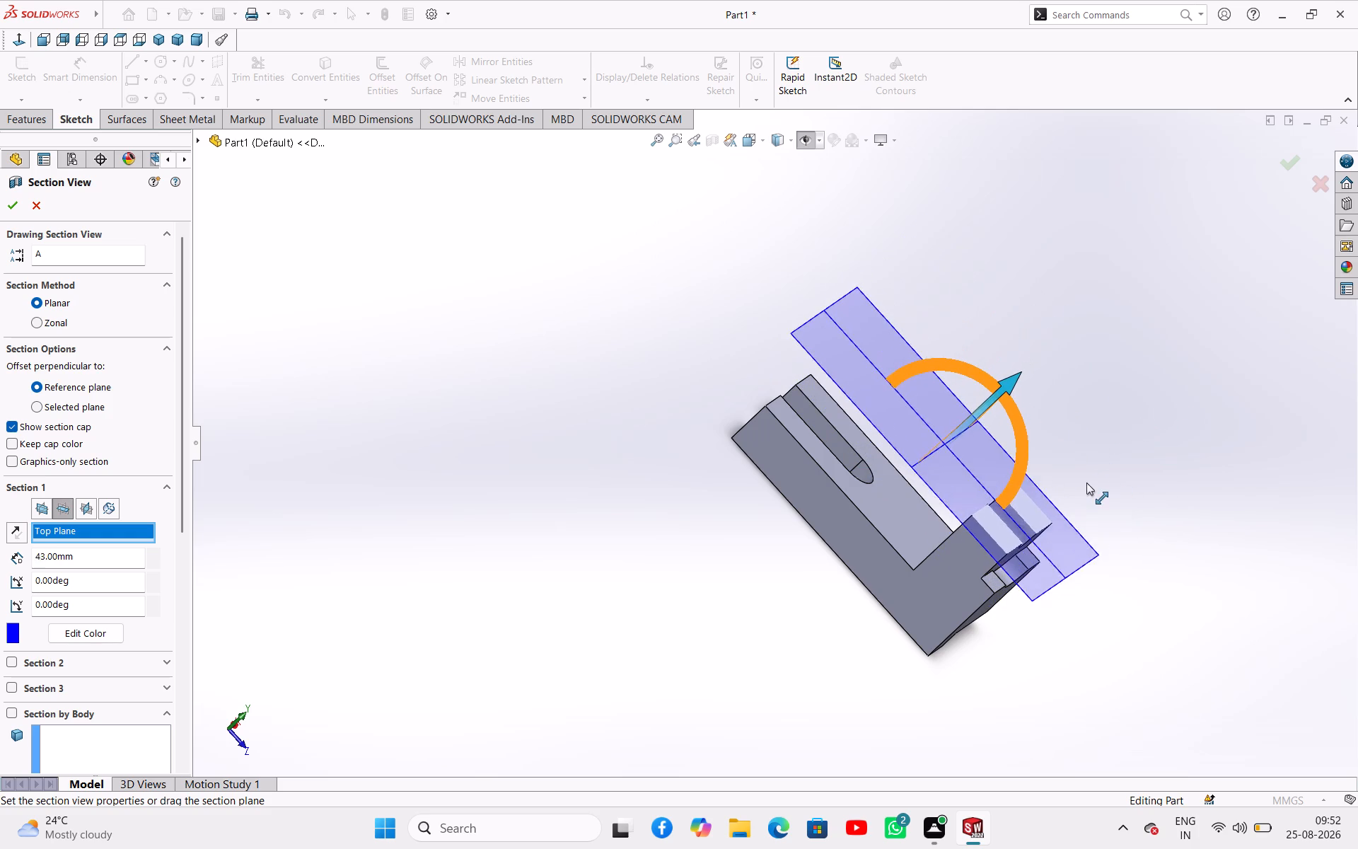
{"action": "left_click_drag", "start_coordinate": [1086, 483], "coordinate": [975, 484]}
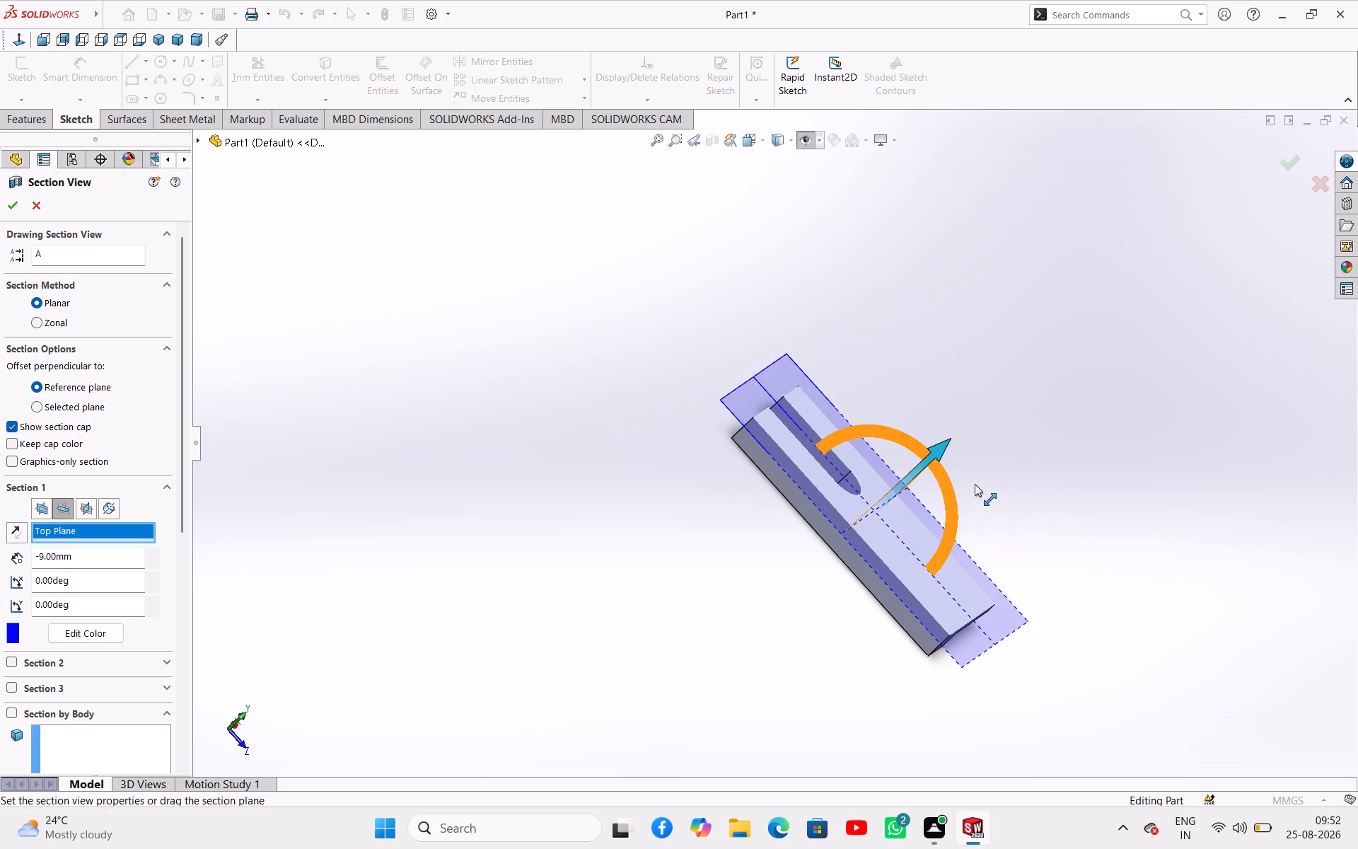
{"action": "left_click_drag", "start_coordinate": [975, 484], "coordinate": [912, 441]}
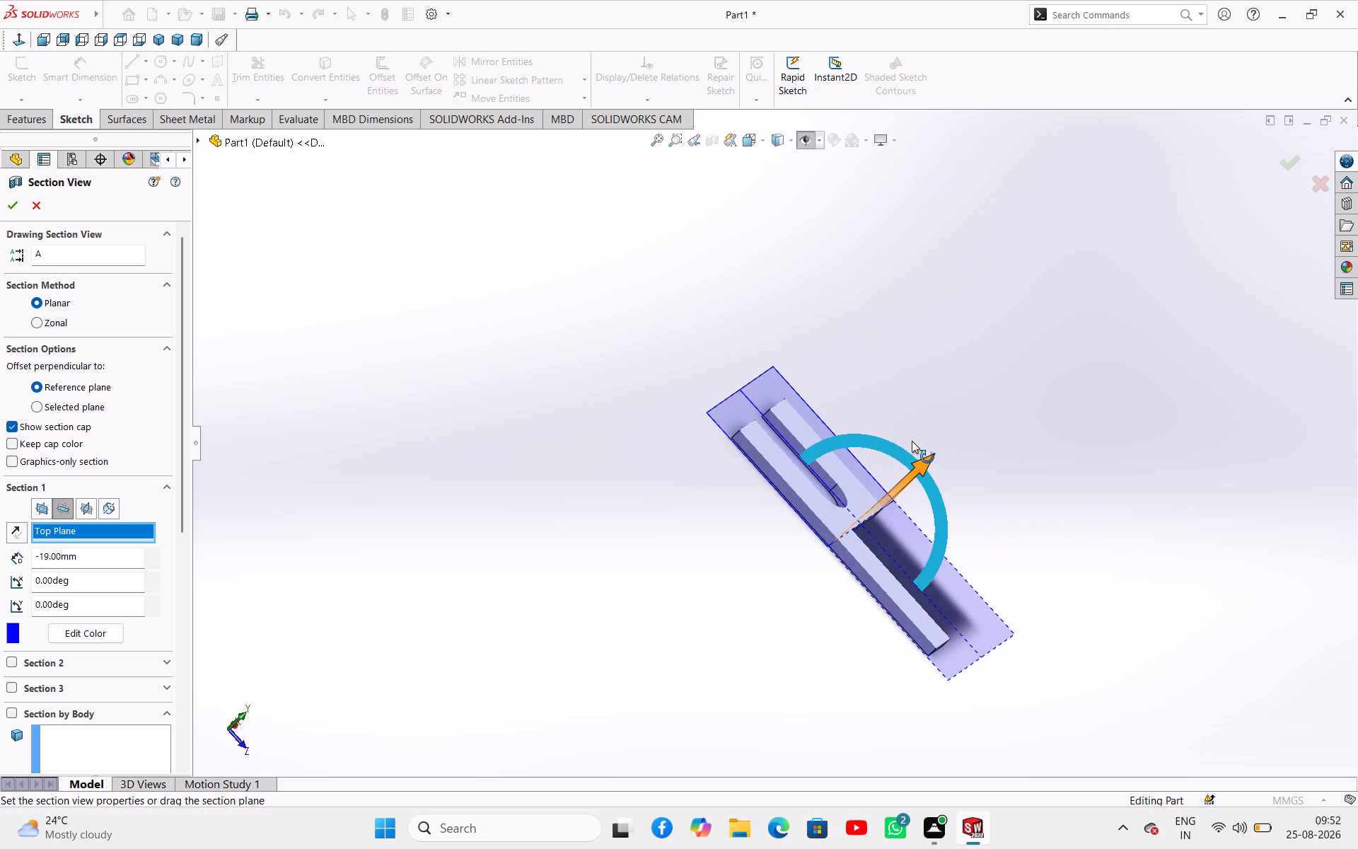
{"action": "left_click_drag", "start_coordinate": [912, 441], "coordinate": [1012, 418]}
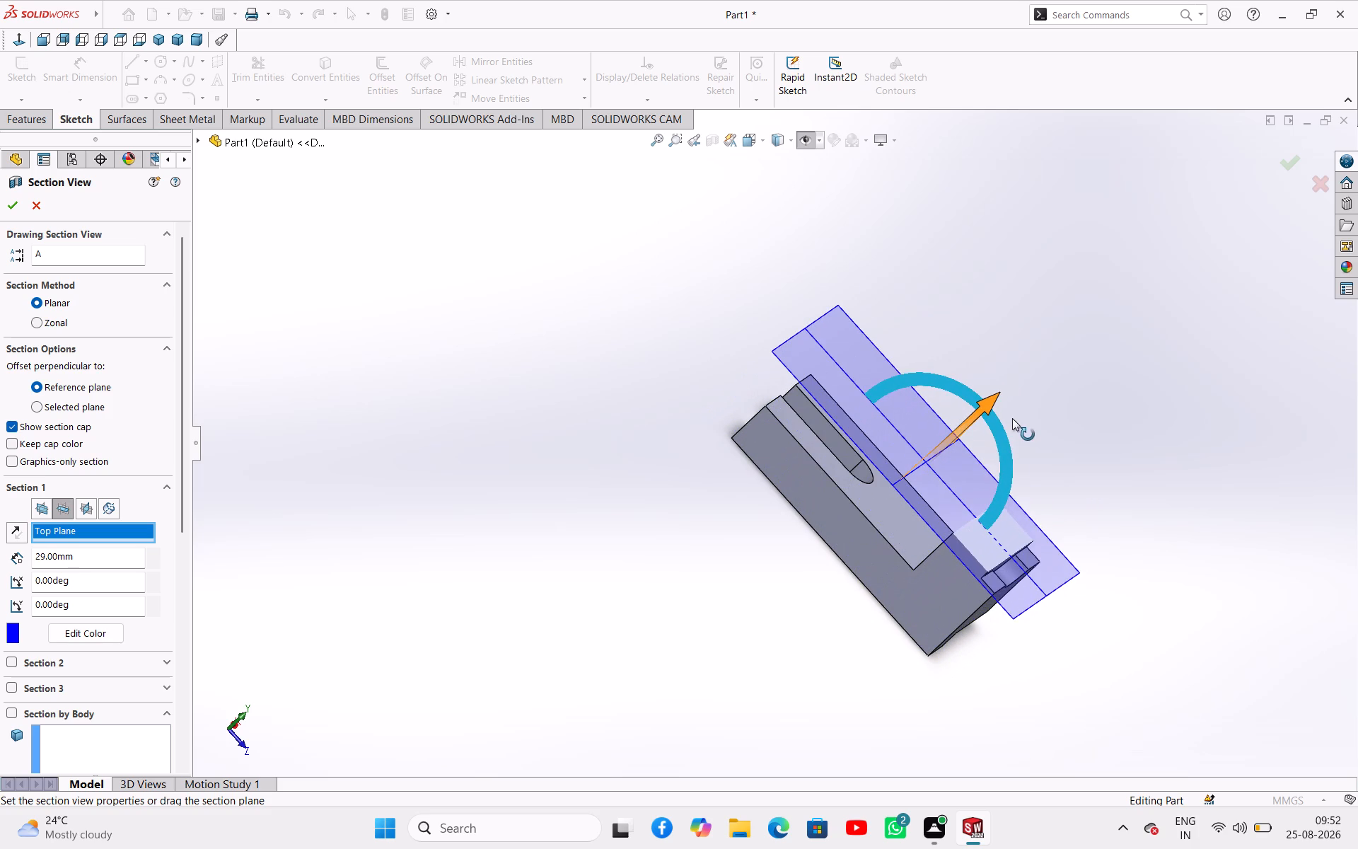
{"action": "left_click_drag", "start_coordinate": [1012, 418], "coordinate": [1014, 418]}
Tilt the section plane about both of its rotation axes to examine angled cuts through the bracket, and exit the section view without keeping it.
{"action": "left_click_drag", "start_coordinate": [997, 478], "coordinate": [997, 463]}
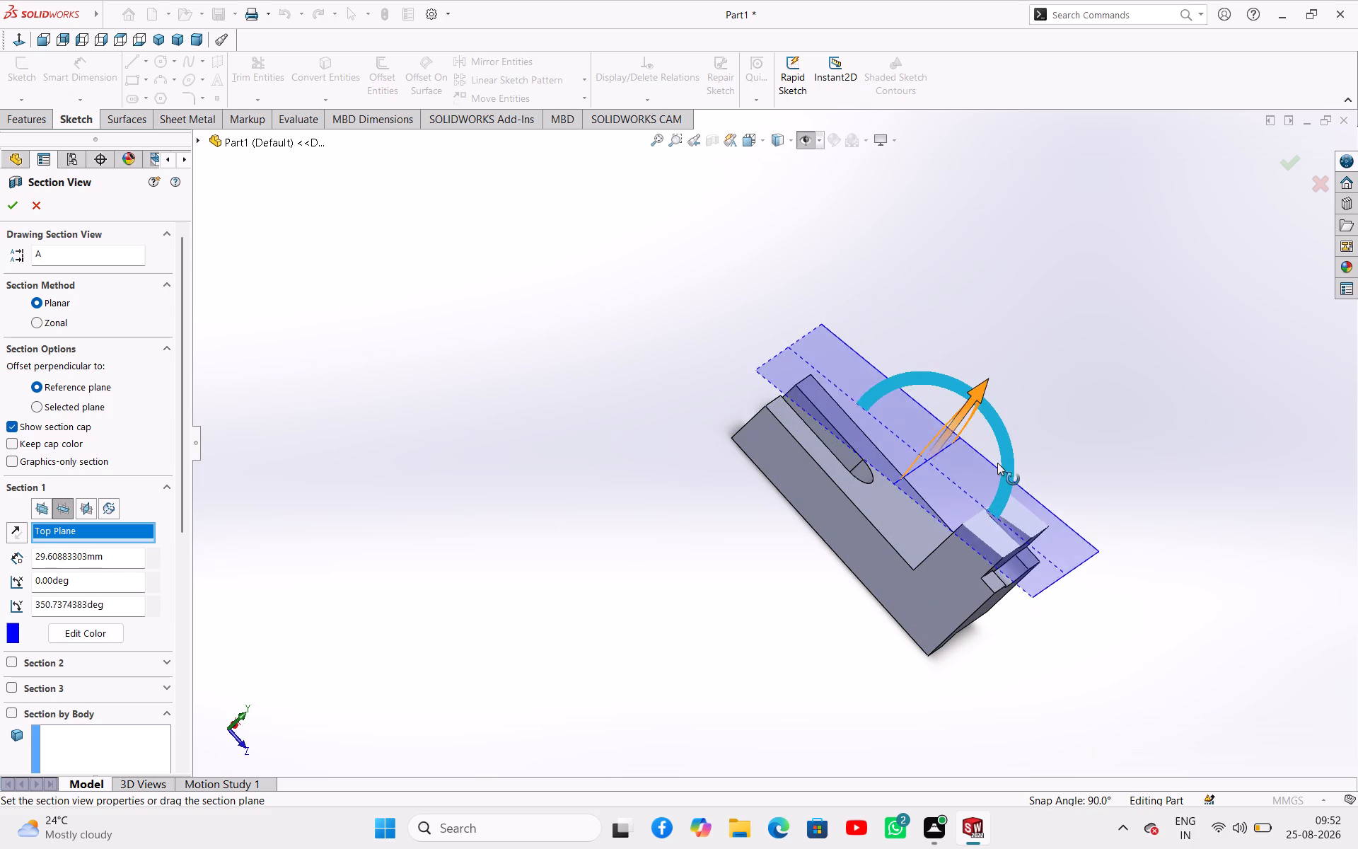
{"action": "left_click_drag", "start_coordinate": [997, 463], "coordinate": [995, 434]}
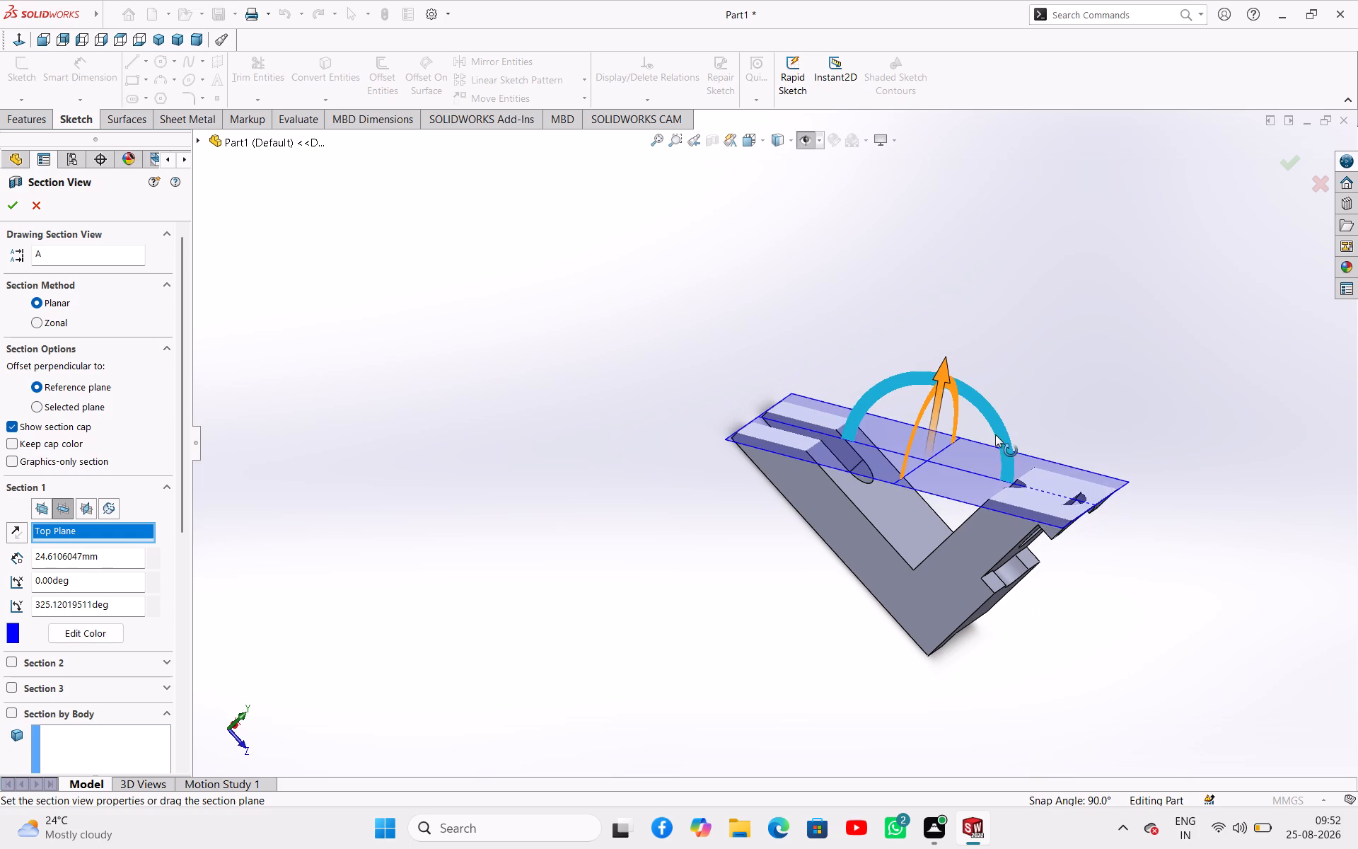
{"action": "left_click_drag", "start_coordinate": [995, 434], "coordinate": [955, 395]}
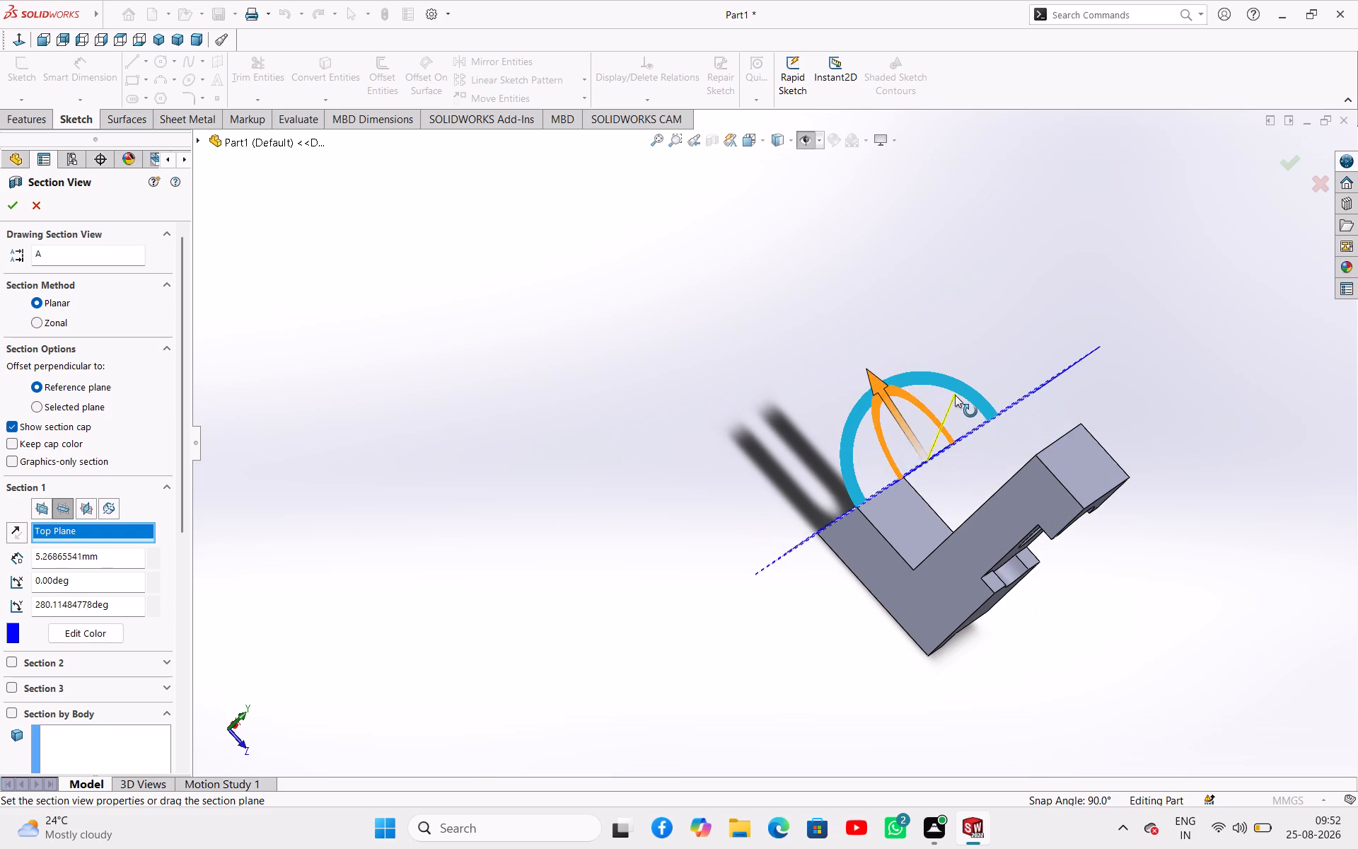
{"action": "left_click_drag", "start_coordinate": [955, 395], "coordinate": [886, 415]}
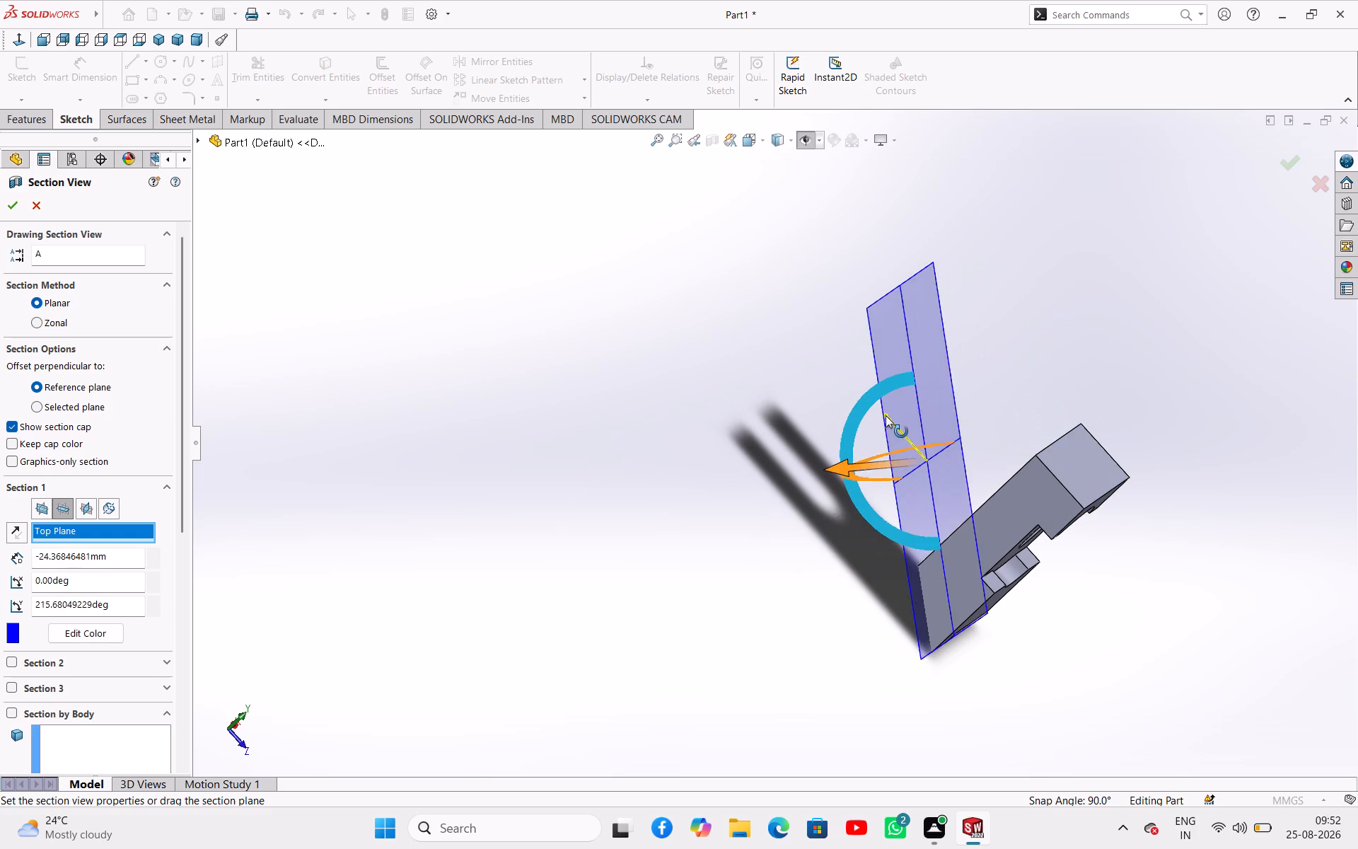
{"action": "left_click_drag", "start_coordinate": [886, 415], "coordinate": [967, 456]}
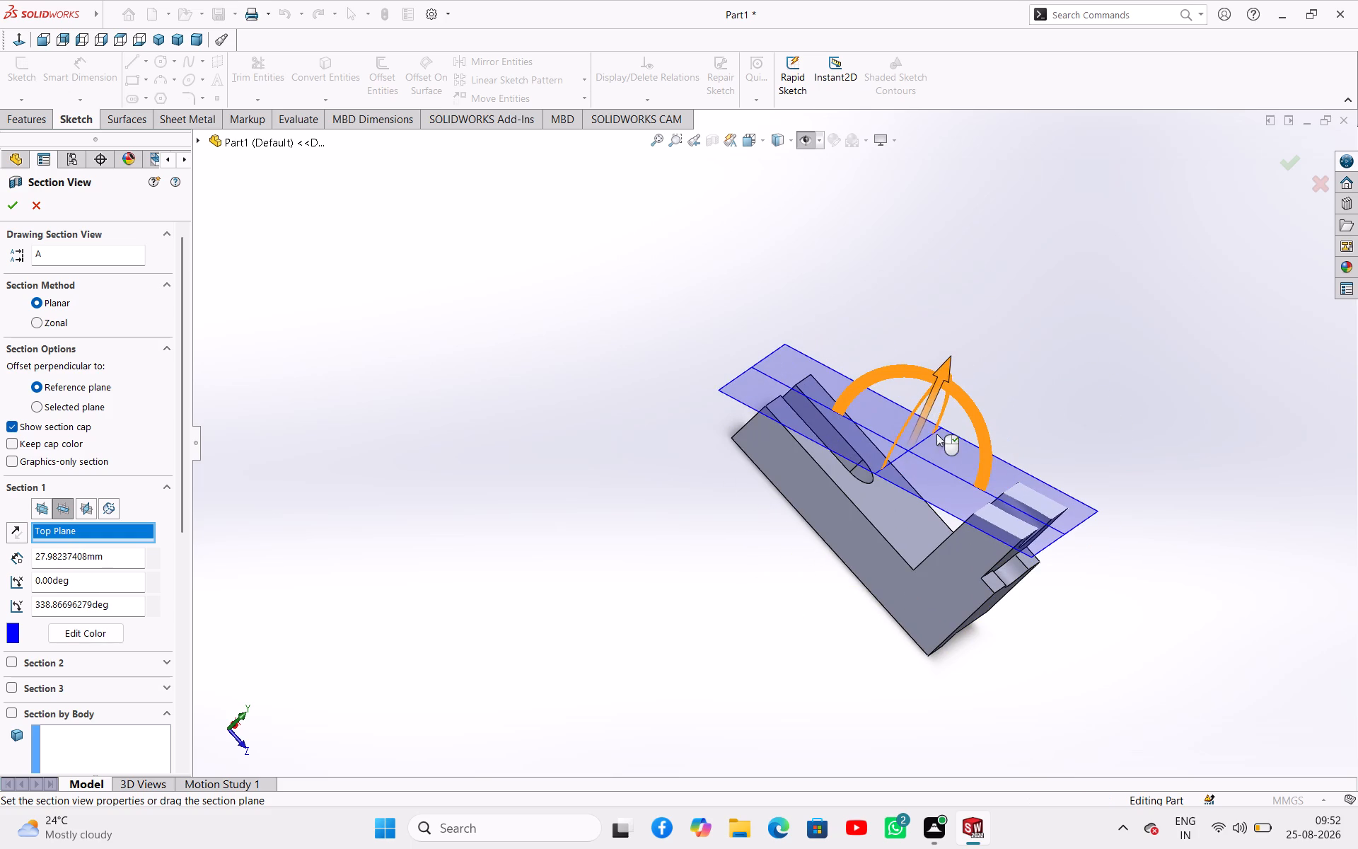
{"action": "left_click_drag", "start_coordinate": [919, 406], "coordinate": [898, 437]}
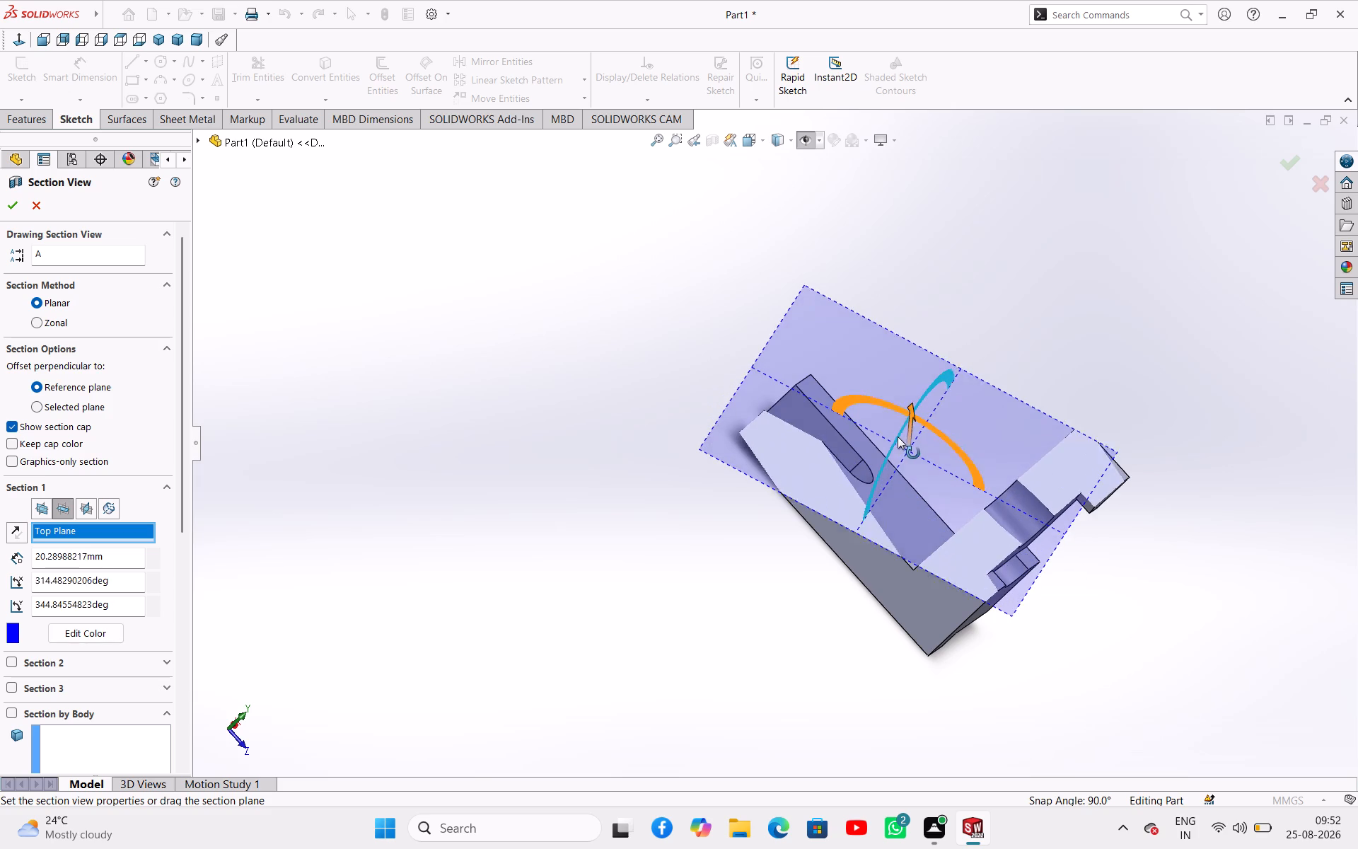
{"action": "left_click_drag", "start_coordinate": [898, 437], "coordinate": [893, 453]}
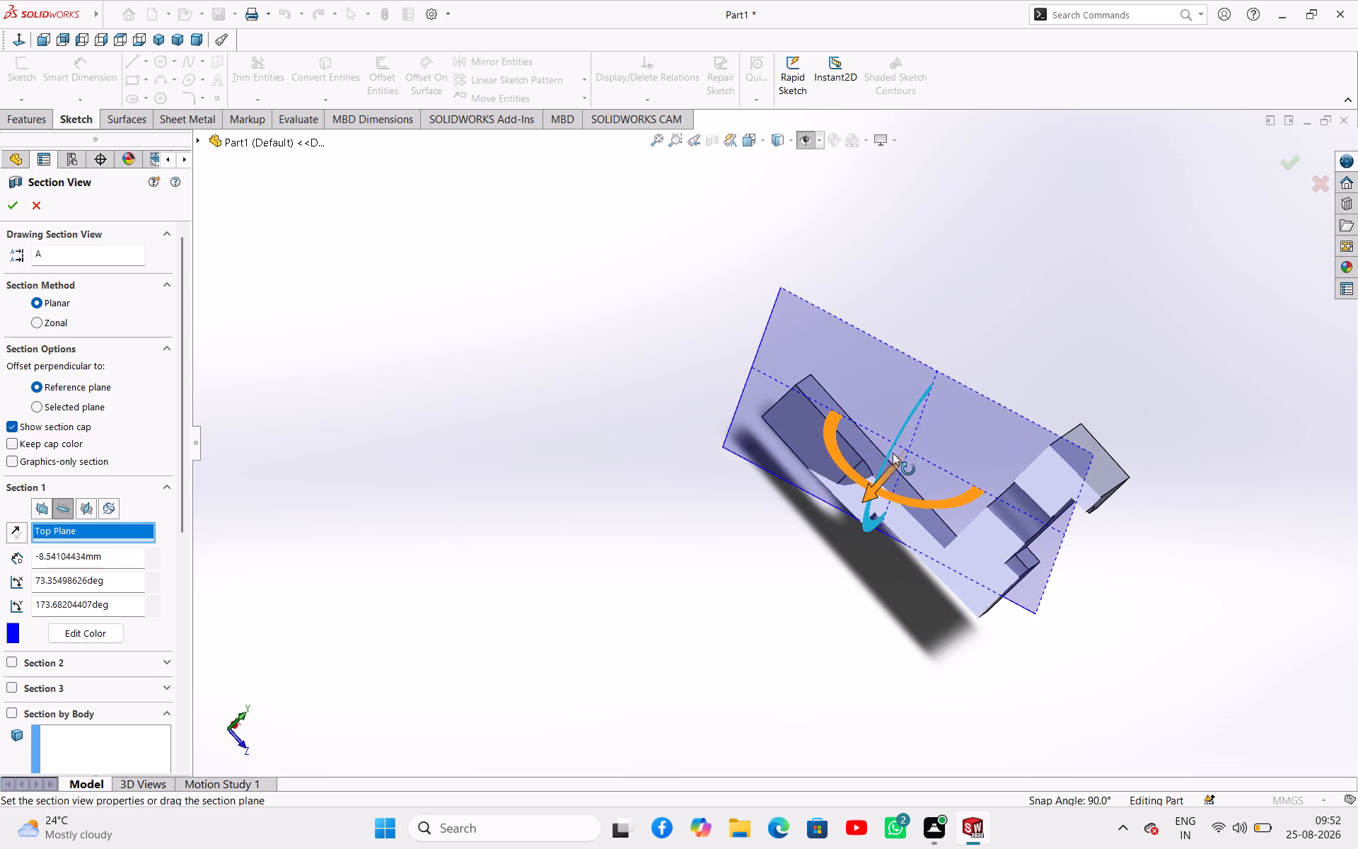
{"action": "left_click_drag", "start_coordinate": [893, 453], "coordinate": [880, 480]}
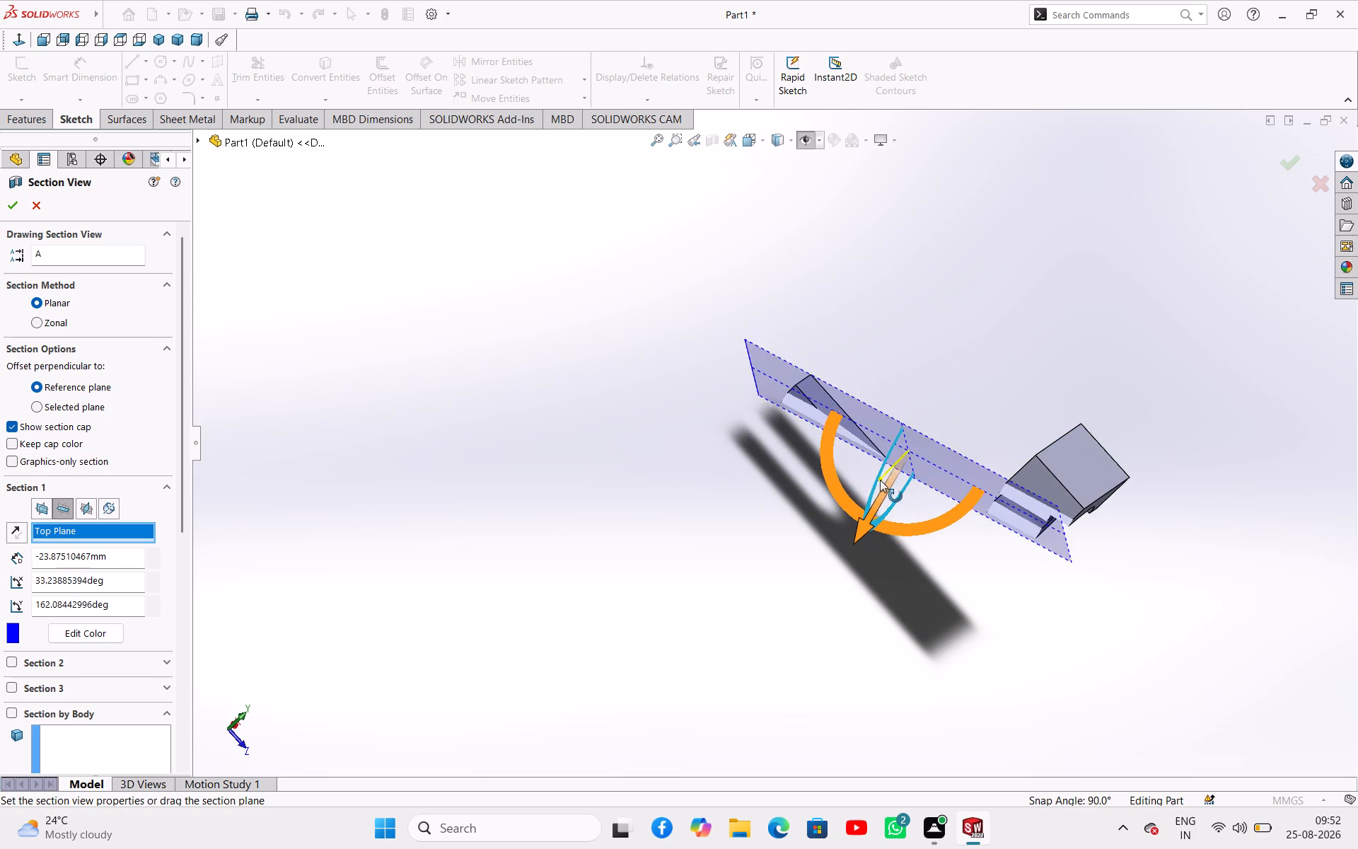
{"action": "left_click_drag", "start_coordinate": [880, 480], "coordinate": [1016, 410]}
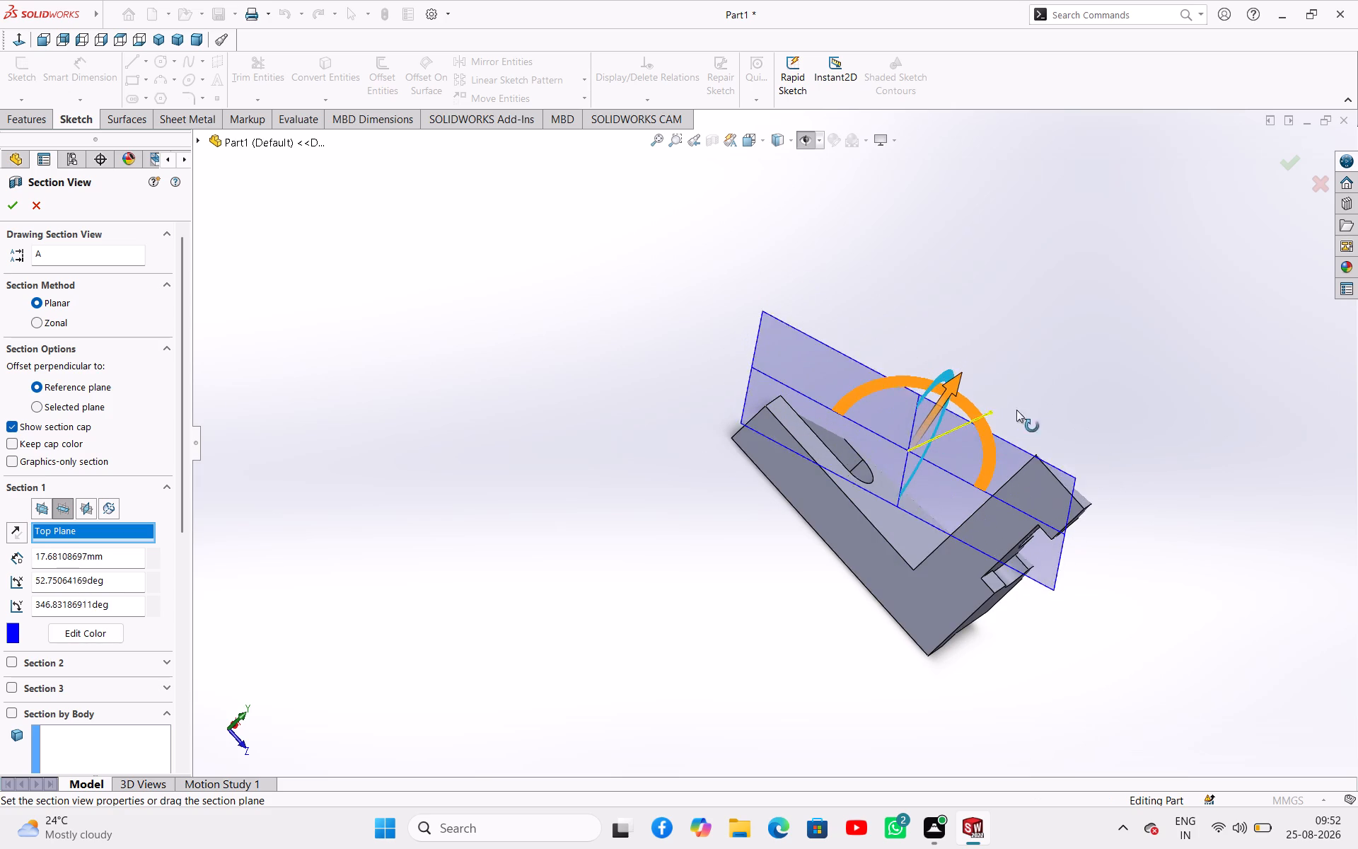
{"action": "left_click_drag", "start_coordinate": [1016, 410], "coordinate": [915, 444]}
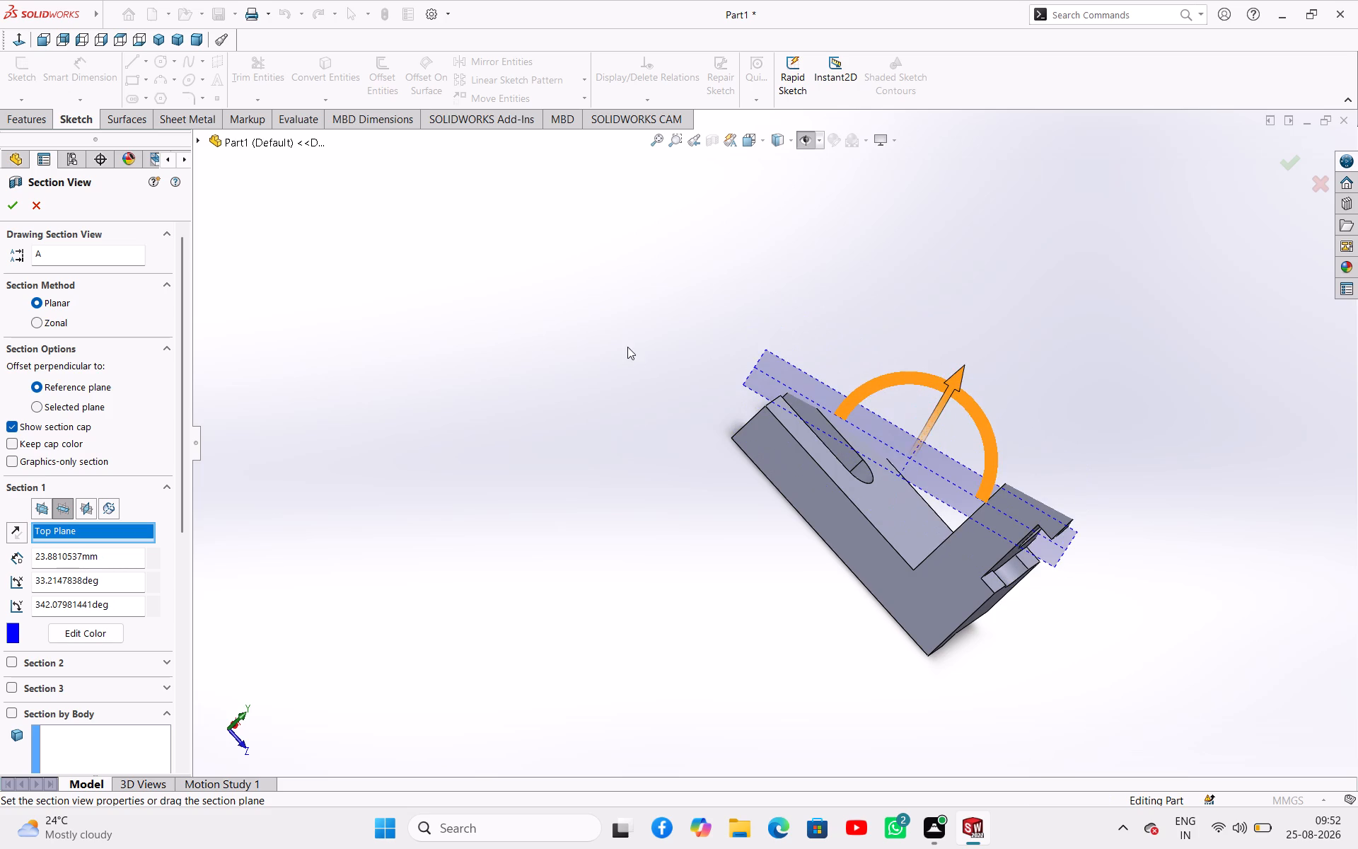
{"action": "left_click", "coordinate": [634, 344]}
{"action": "left_click", "coordinate": [35, 207]}
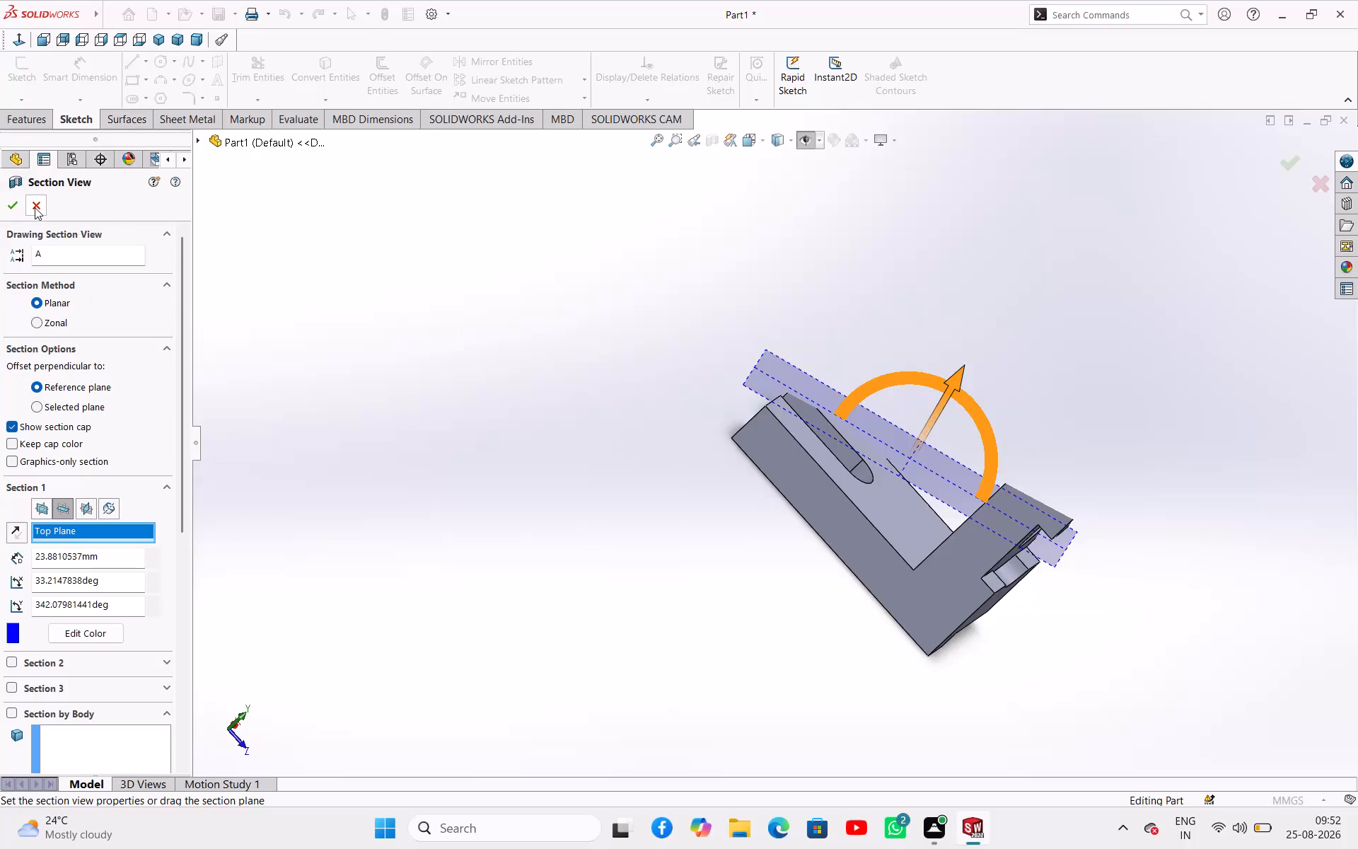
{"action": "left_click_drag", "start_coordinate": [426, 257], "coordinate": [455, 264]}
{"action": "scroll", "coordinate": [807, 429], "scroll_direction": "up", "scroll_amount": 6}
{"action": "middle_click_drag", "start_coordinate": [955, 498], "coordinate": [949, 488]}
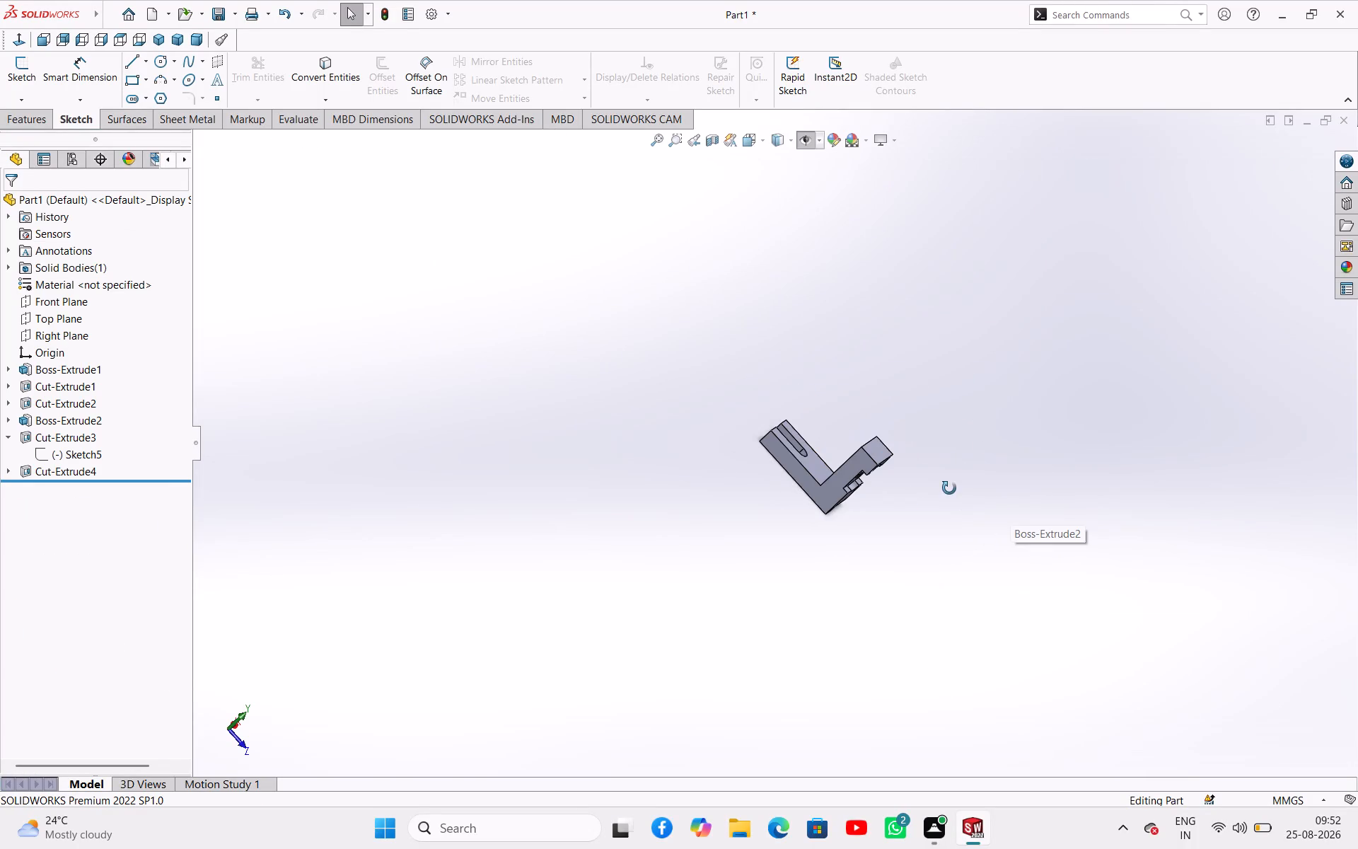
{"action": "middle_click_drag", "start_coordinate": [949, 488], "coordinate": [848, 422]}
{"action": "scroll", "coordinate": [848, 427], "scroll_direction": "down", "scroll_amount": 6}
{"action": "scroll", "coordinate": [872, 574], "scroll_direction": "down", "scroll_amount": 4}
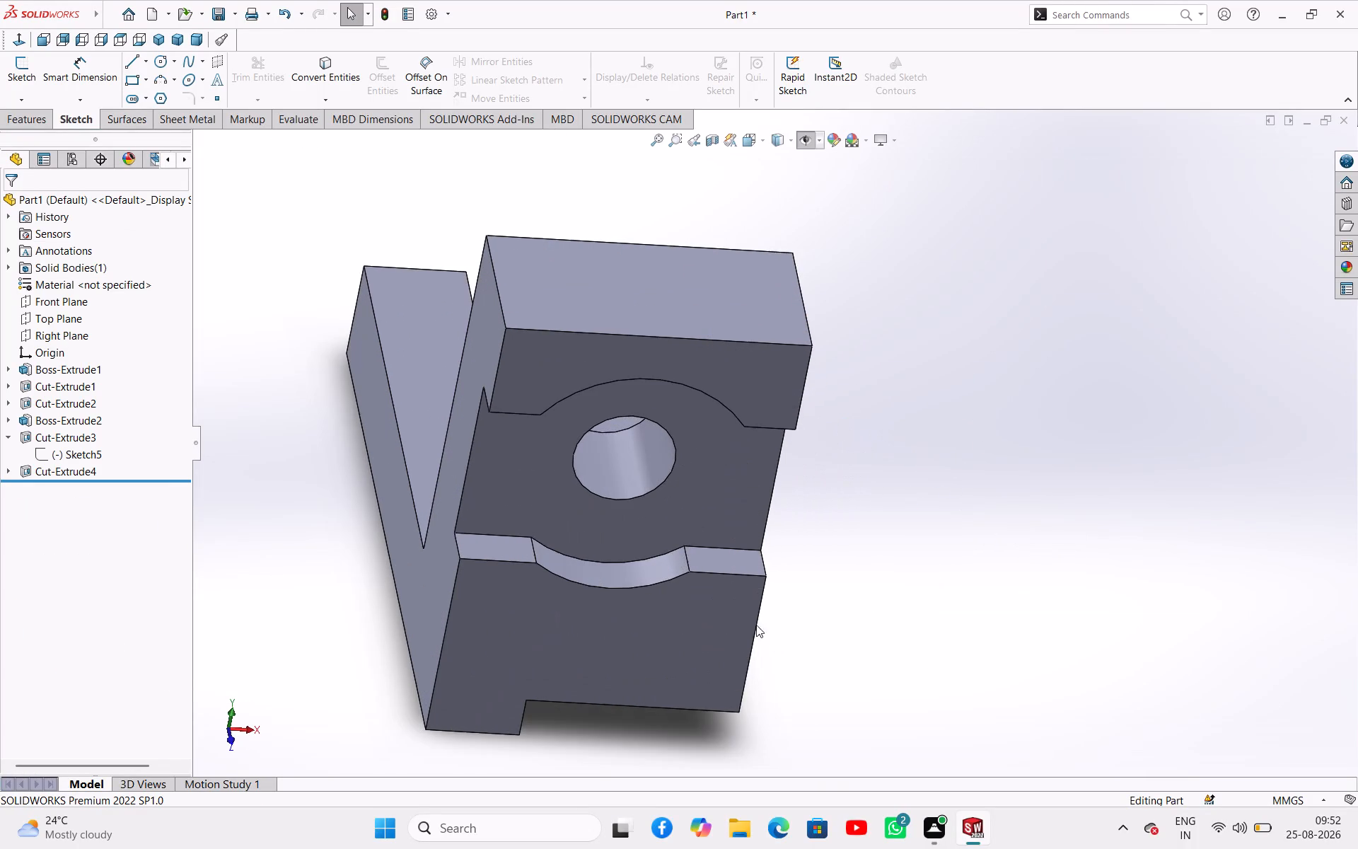
Examine the upright block's recessed front up close, selecting the 24 mm hole's bore and the block's top face.
{"action": "scroll", "coordinate": [627, 478], "scroll_direction": "up", "scroll_amount": 7}
{"action": "scroll", "coordinate": [642, 476], "scroll_direction": "down", "scroll_amount": 4}
{"action": "scroll", "coordinate": [845, 421], "scroll_direction": "down", "scroll_amount": 6}
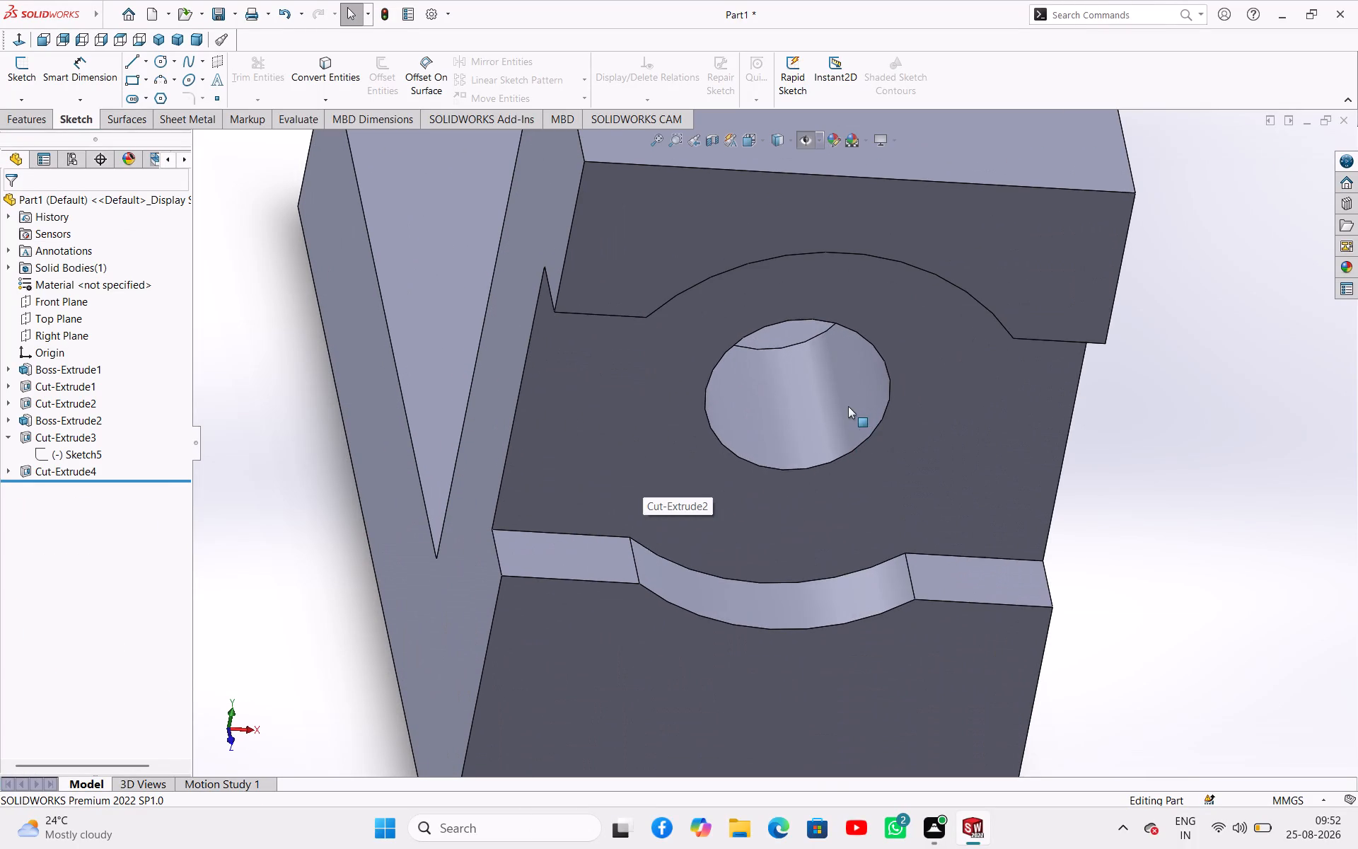
{"action": "left_click", "coordinate": [848, 406]}
{"action": "left_click", "coordinate": [1137, 511]}
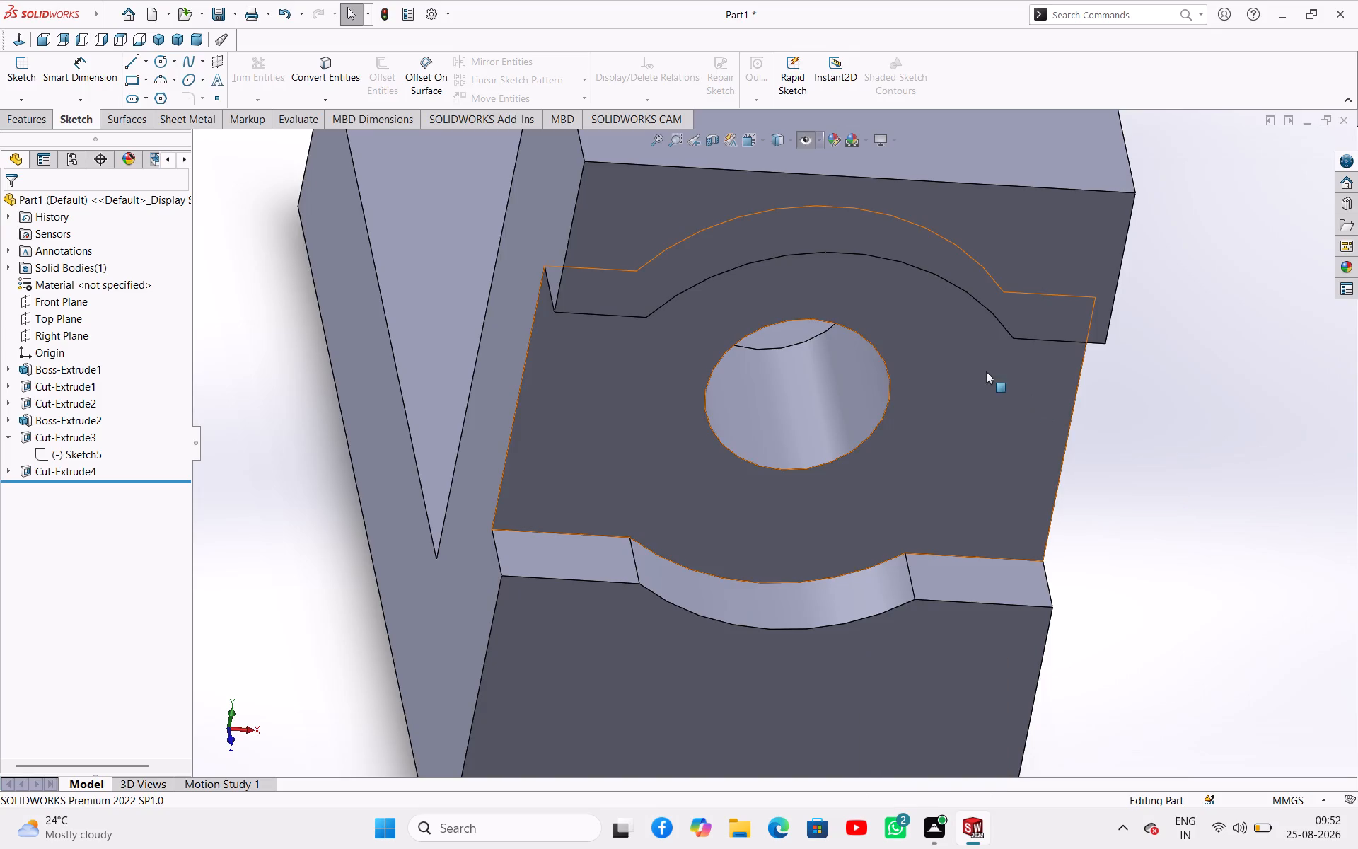
{"action": "scroll", "coordinate": [973, 366], "scroll_direction": "up", "scroll_amount": 5}
{"action": "left_click", "coordinate": [781, 280]}
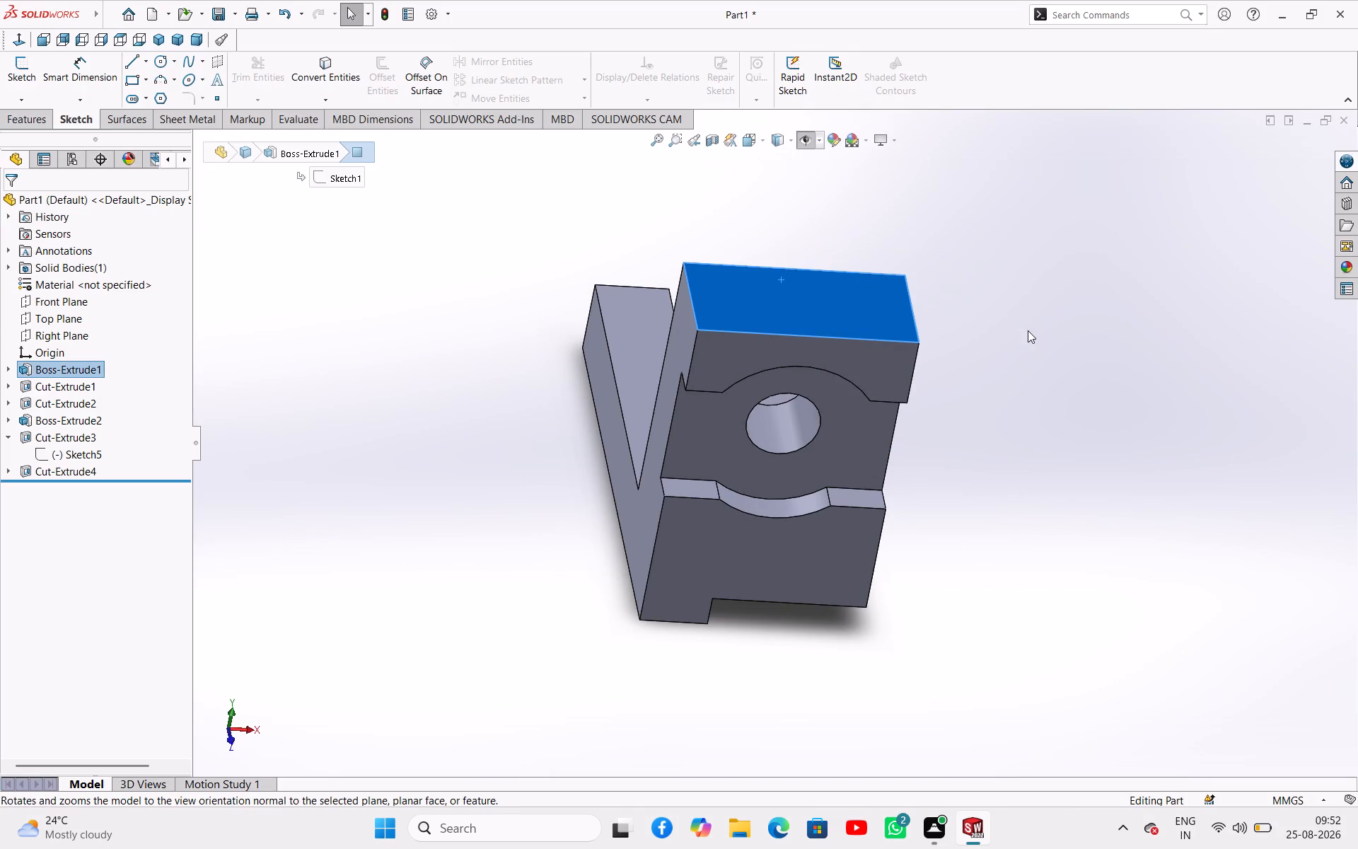
{"action": "left_click", "coordinate": [1028, 330]}
Inspect the slotted base's upper face, its underside, and the side cut beneath it by selecting their faces and edges.
{"action": "middle_click_drag", "start_coordinate": [1014, 320], "coordinate": [856, 408]}
{"action": "left_click", "coordinate": [853, 383]}
{"action": "middle_click_drag", "start_coordinate": [1110, 403], "coordinate": [1098, 432]}
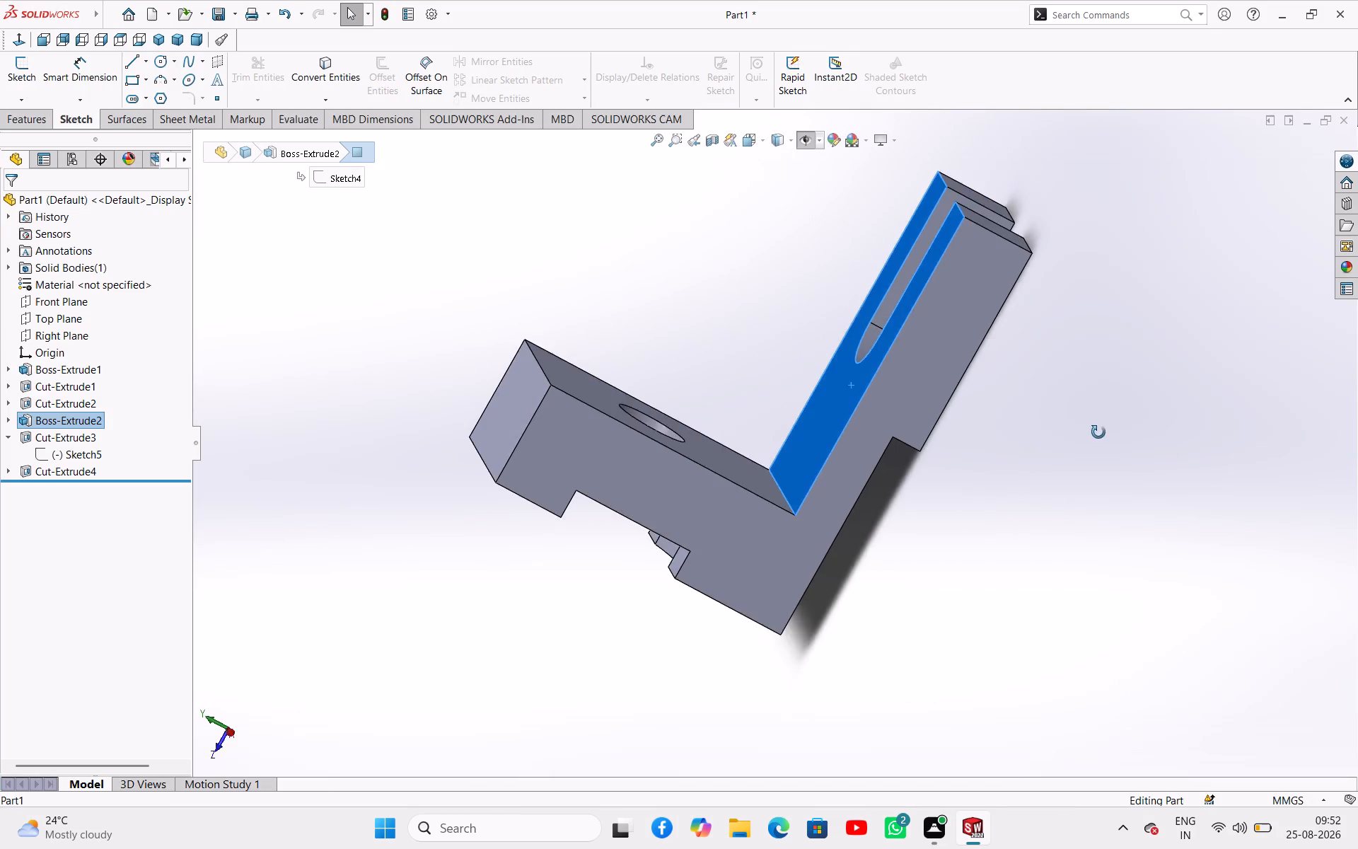
{"action": "middle_click_drag", "start_coordinate": [1098, 432], "coordinate": [980, 492]}
{"action": "left_click", "coordinate": [898, 383]}
{"action": "middle_click_drag", "start_coordinate": [1136, 389], "coordinate": [1129, 446]}
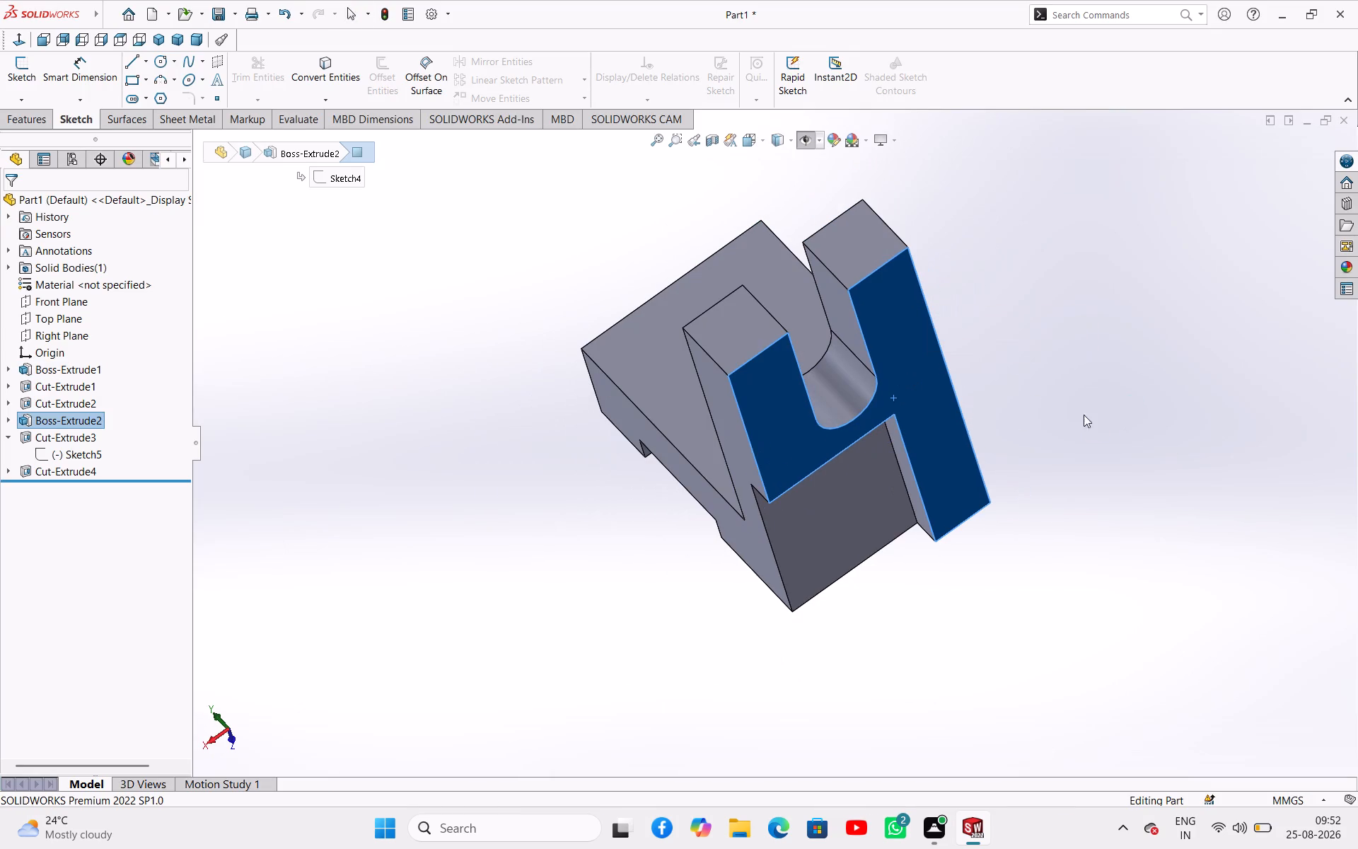
{"action": "left_click", "coordinate": [872, 444]}
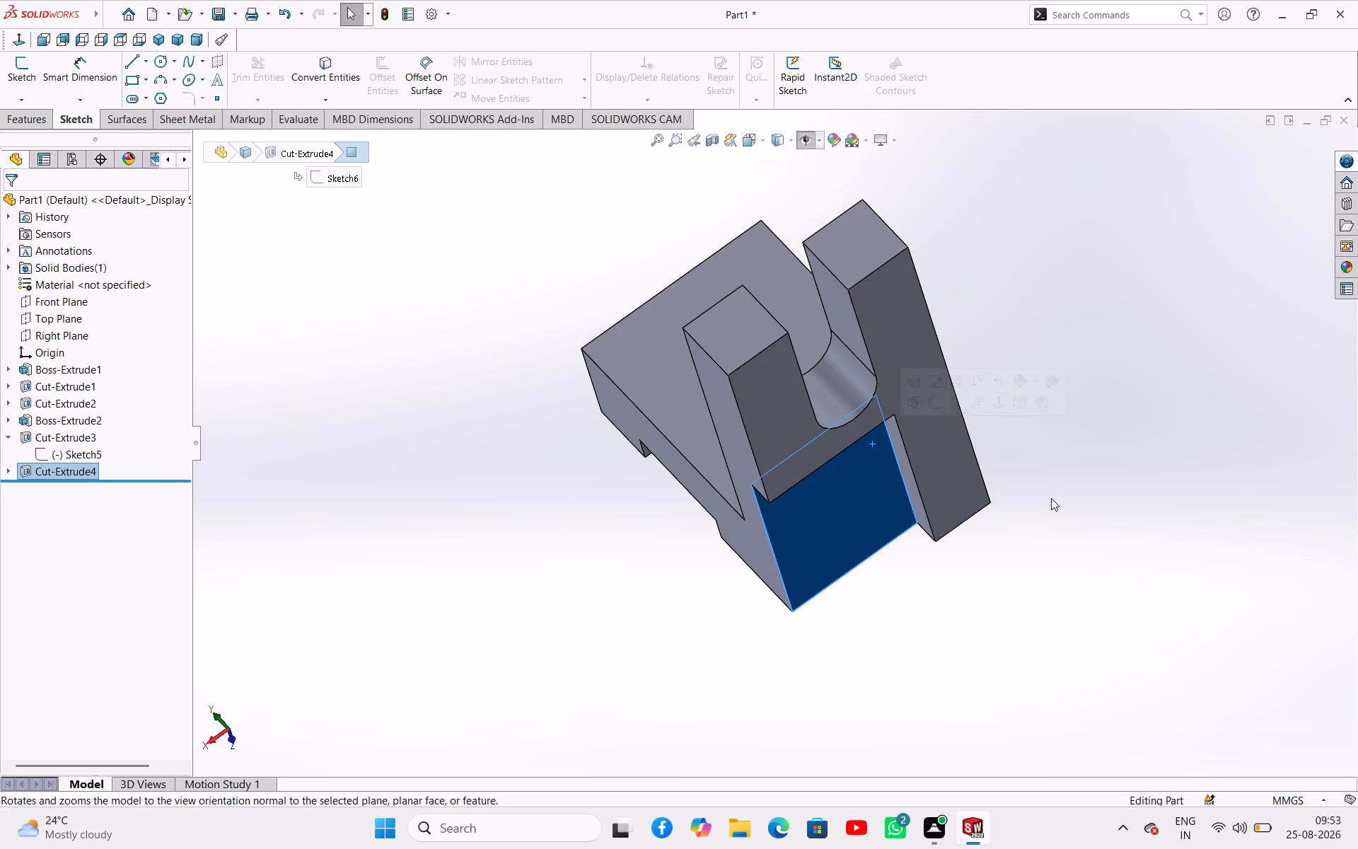
{"action": "middle_click_drag", "start_coordinate": [1050, 498], "coordinate": [1103, 277]}
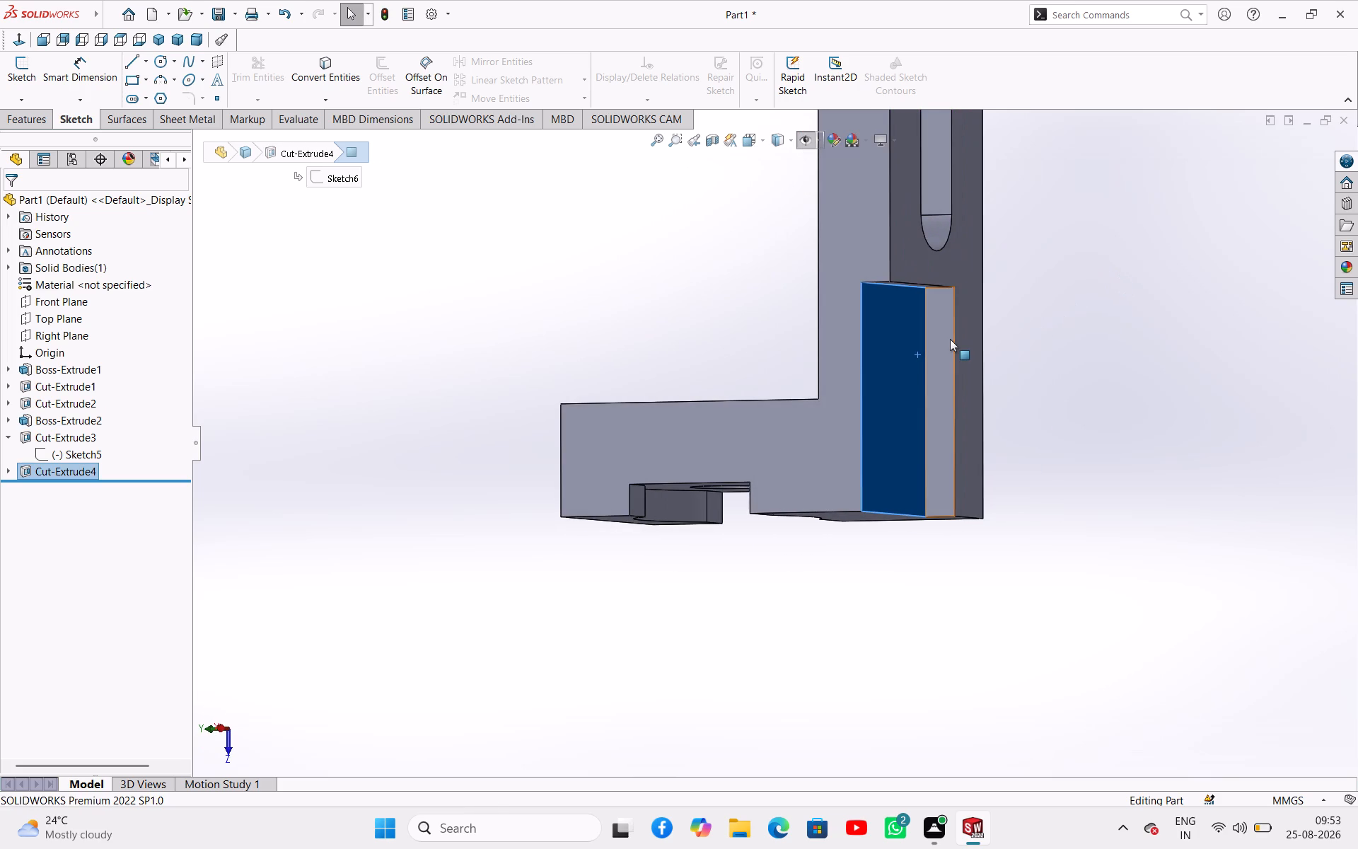
{"action": "left_click", "coordinate": [950, 339]}
{"action": "left_click", "coordinate": [927, 381]}
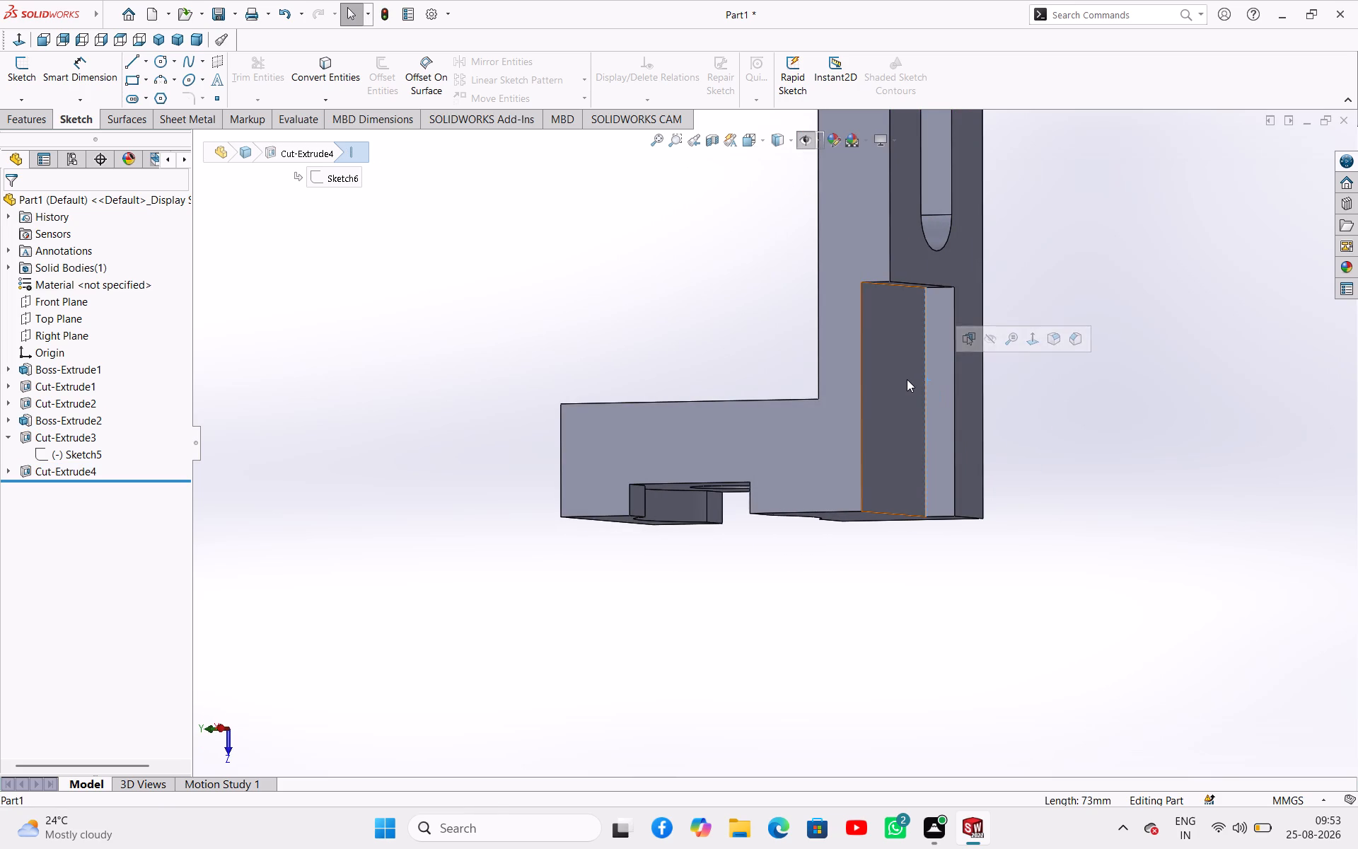
{"action": "left_click", "coordinate": [907, 379]}
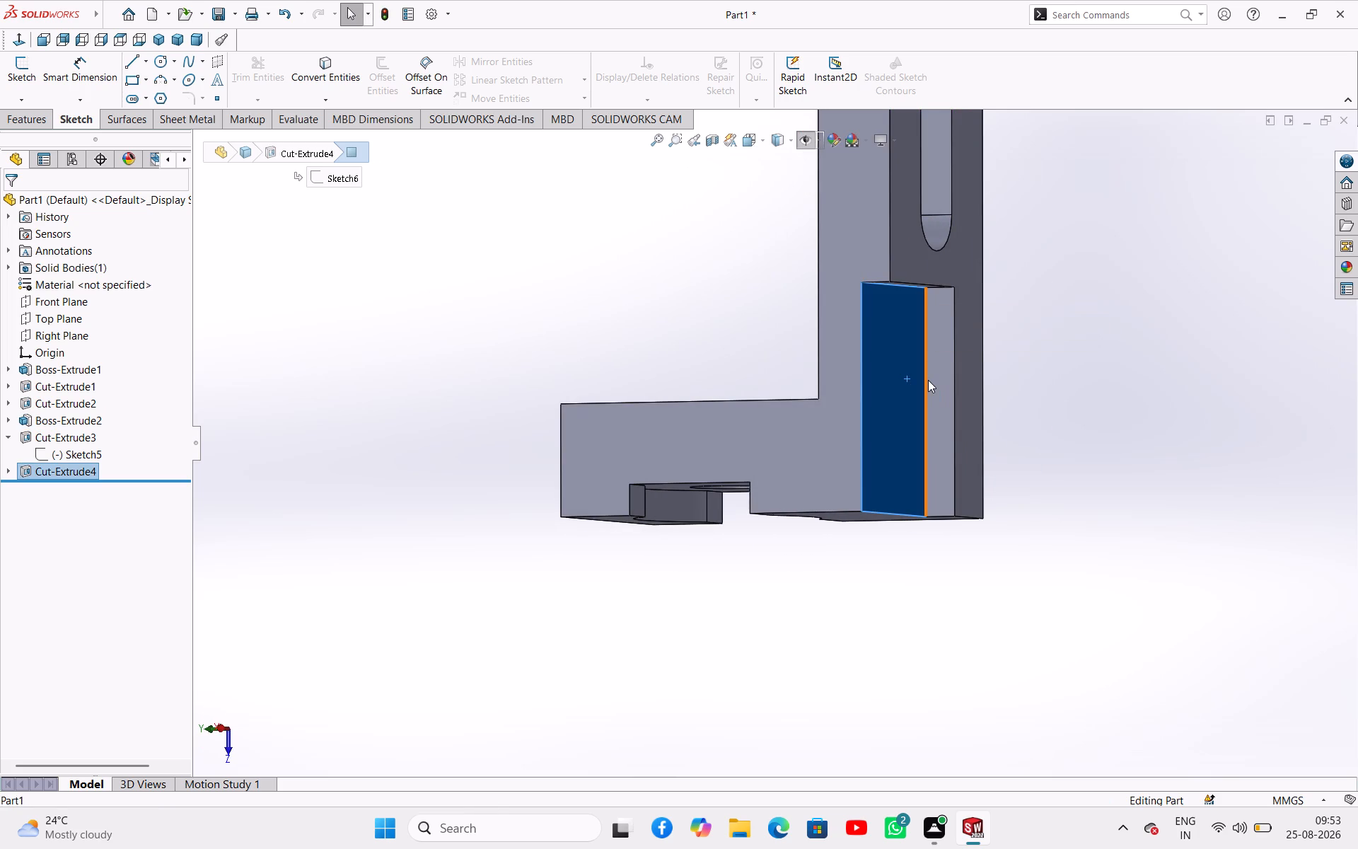
{"action": "left_click", "coordinate": [928, 380]}
{"action": "left_click_drag", "start_coordinate": [1077, 409], "coordinate": [1069, 410]}
{"action": "scroll", "coordinate": [821, 334], "scroll_direction": "up", "scroll_amount": 6}
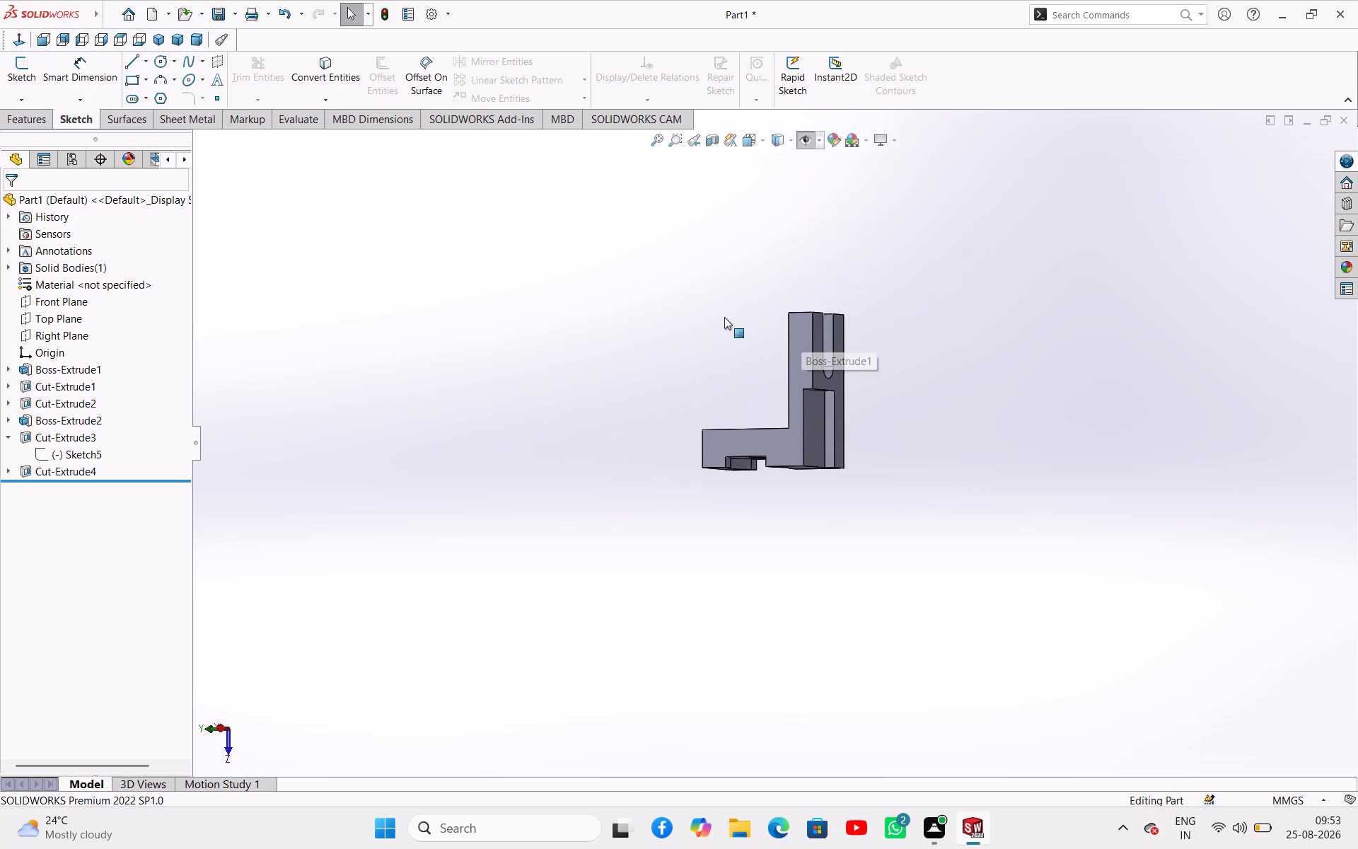
Inspect the inner corner of the bracket by selecting the slotted base's face and the upright block's back face from several angles.
{"action": "middle_click_drag", "start_coordinate": [724, 317], "coordinate": [836, 455]}
{"action": "left_click", "coordinate": [794, 422]}
{"action": "left_click", "coordinate": [678, 336]}
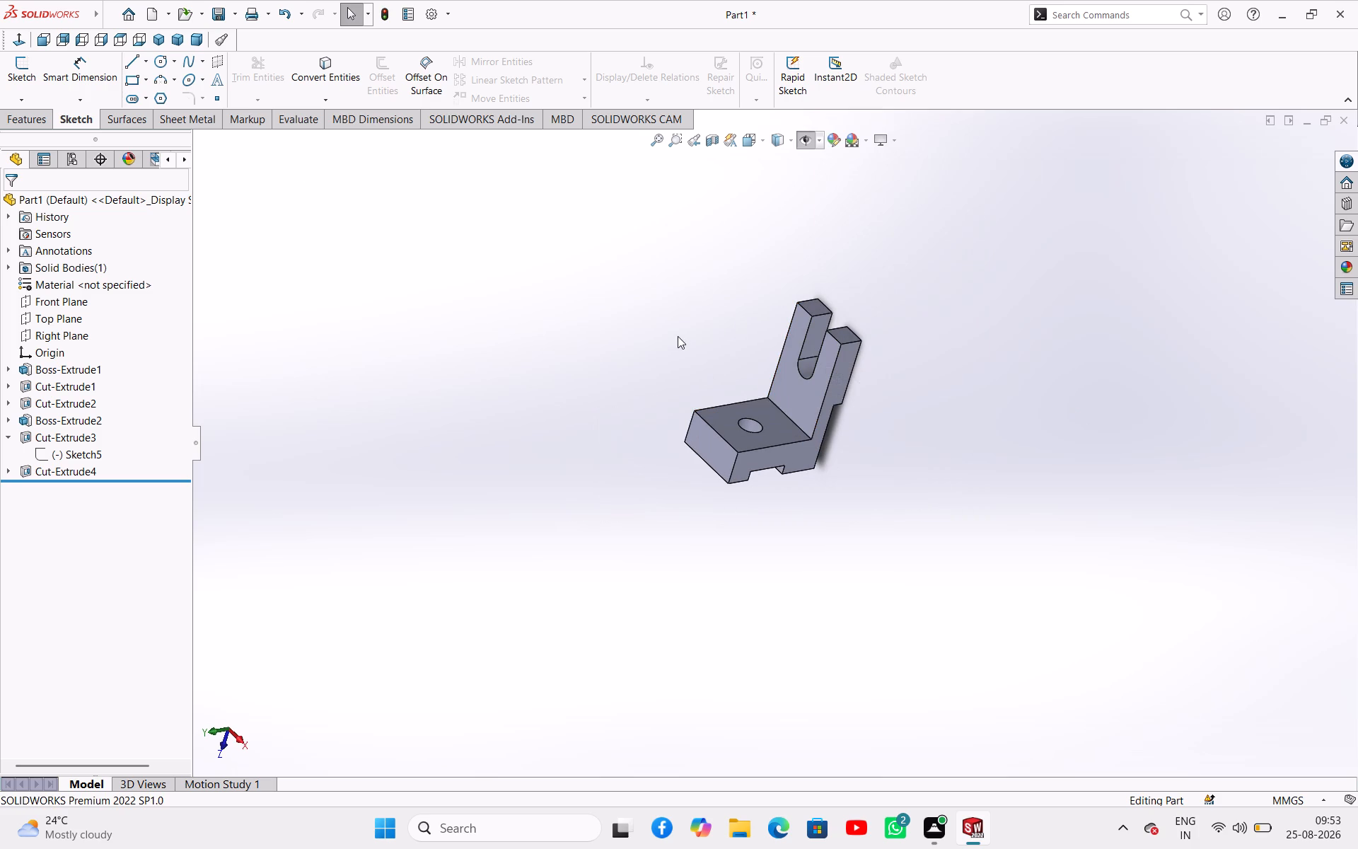
{"action": "scroll", "coordinate": [748, 386], "scroll_direction": "down", "scroll_amount": 5}
{"action": "left_click", "coordinate": [869, 365]}
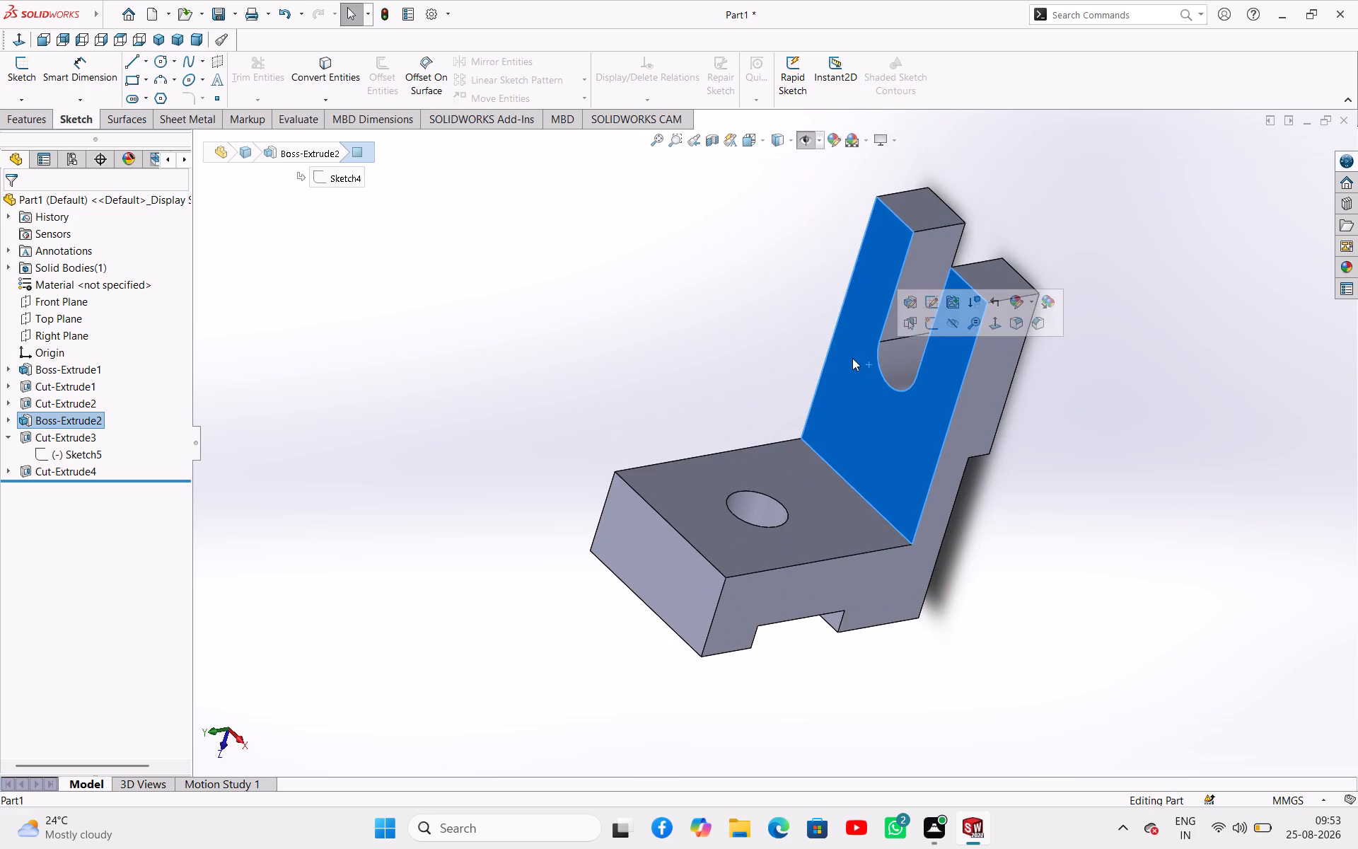
{"action": "left_click", "coordinate": [803, 480]}
{"action": "scroll", "coordinate": [760, 322], "scroll_direction": "up", "scroll_amount": 4}
{"action": "middle_click_drag", "start_coordinate": [636, 320], "coordinate": [746, 348]}
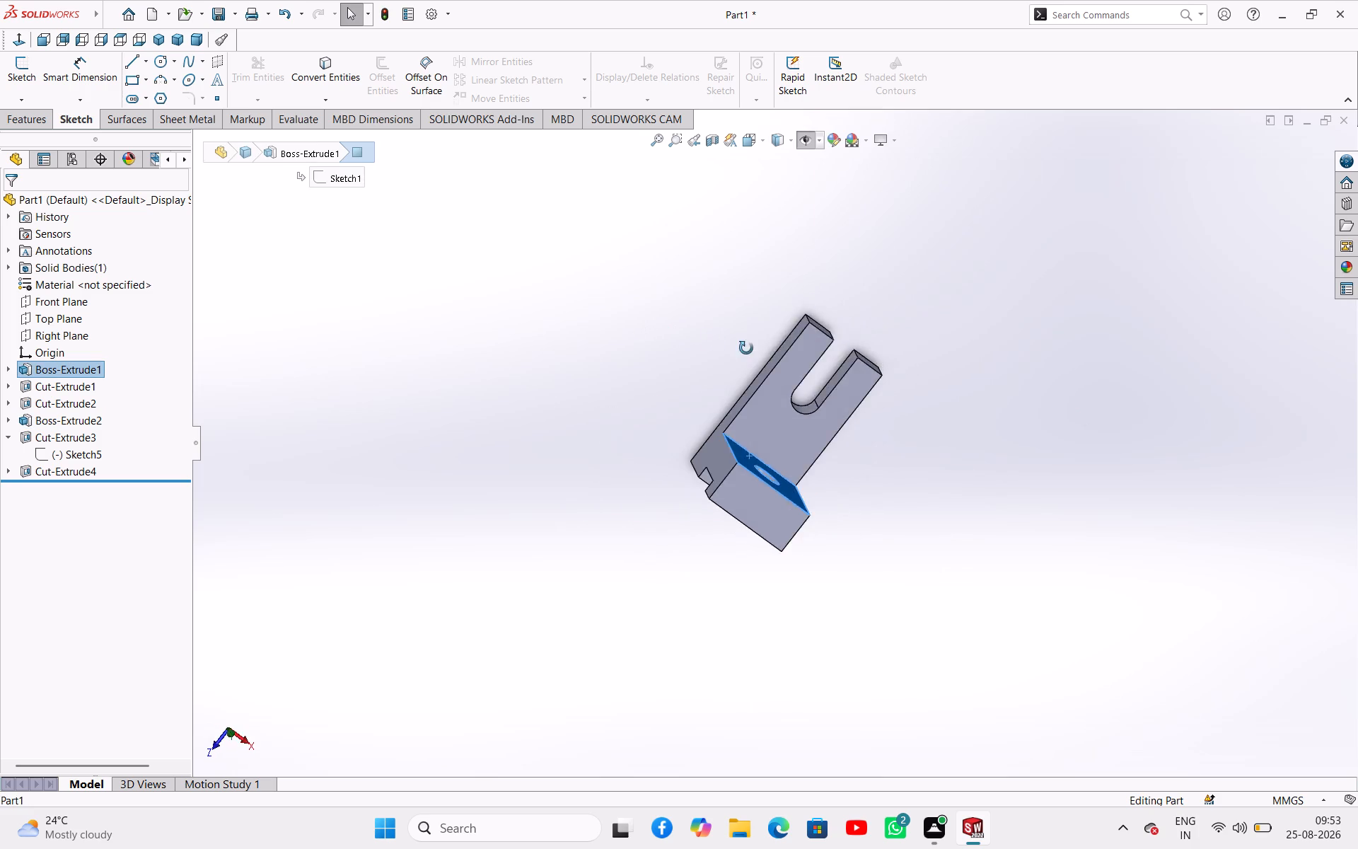
{"action": "middle_click_drag", "start_coordinate": [746, 348], "coordinate": [810, 362]}
{"action": "left_click", "coordinate": [764, 358]}
{"action": "left_click", "coordinate": [656, 354]}
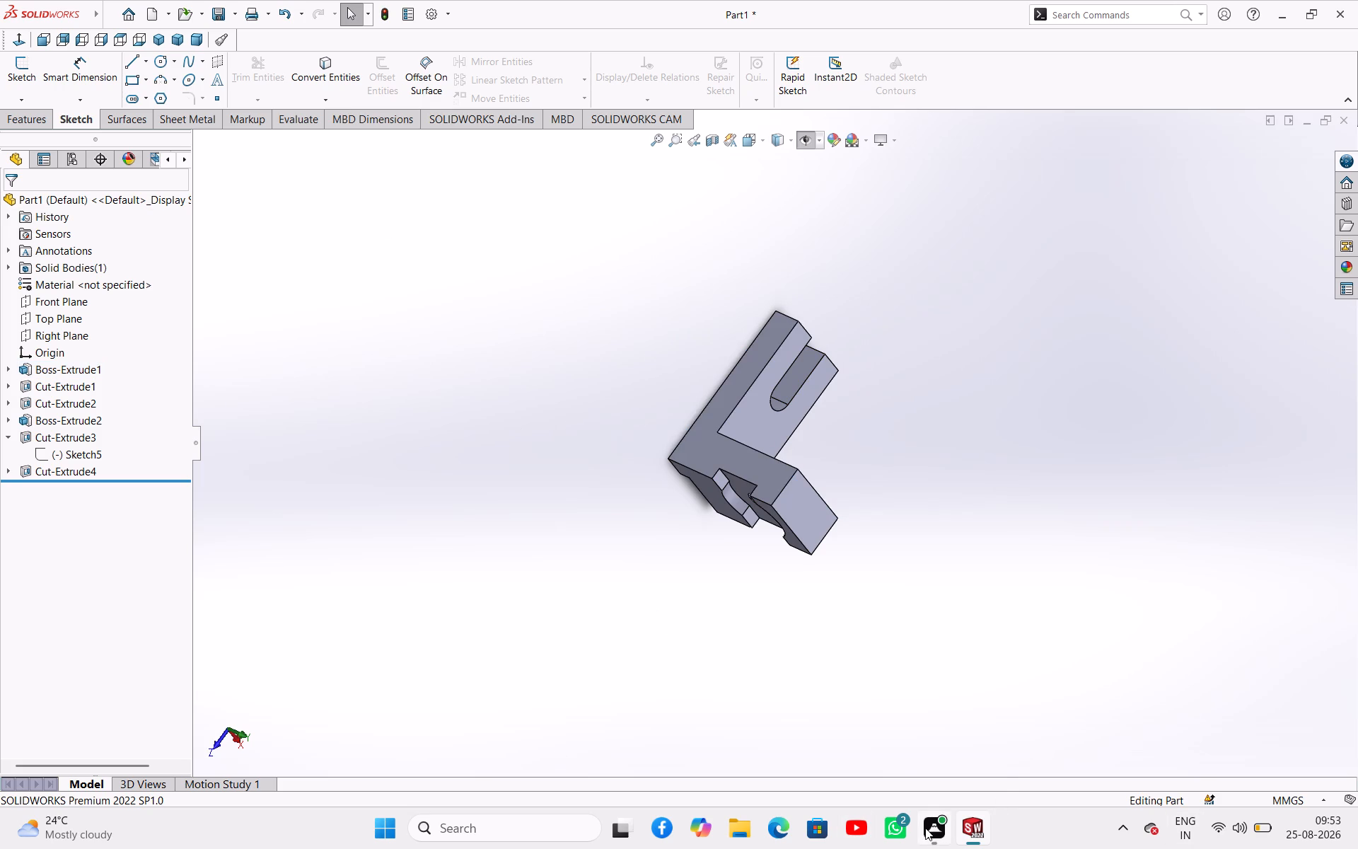
Examine the base slot's rounded end up close, selecting the edge where it meets the straight wall.
{"action": "scroll", "coordinate": [666, 273], "scroll_direction": "up", "scroll_amount": 6}
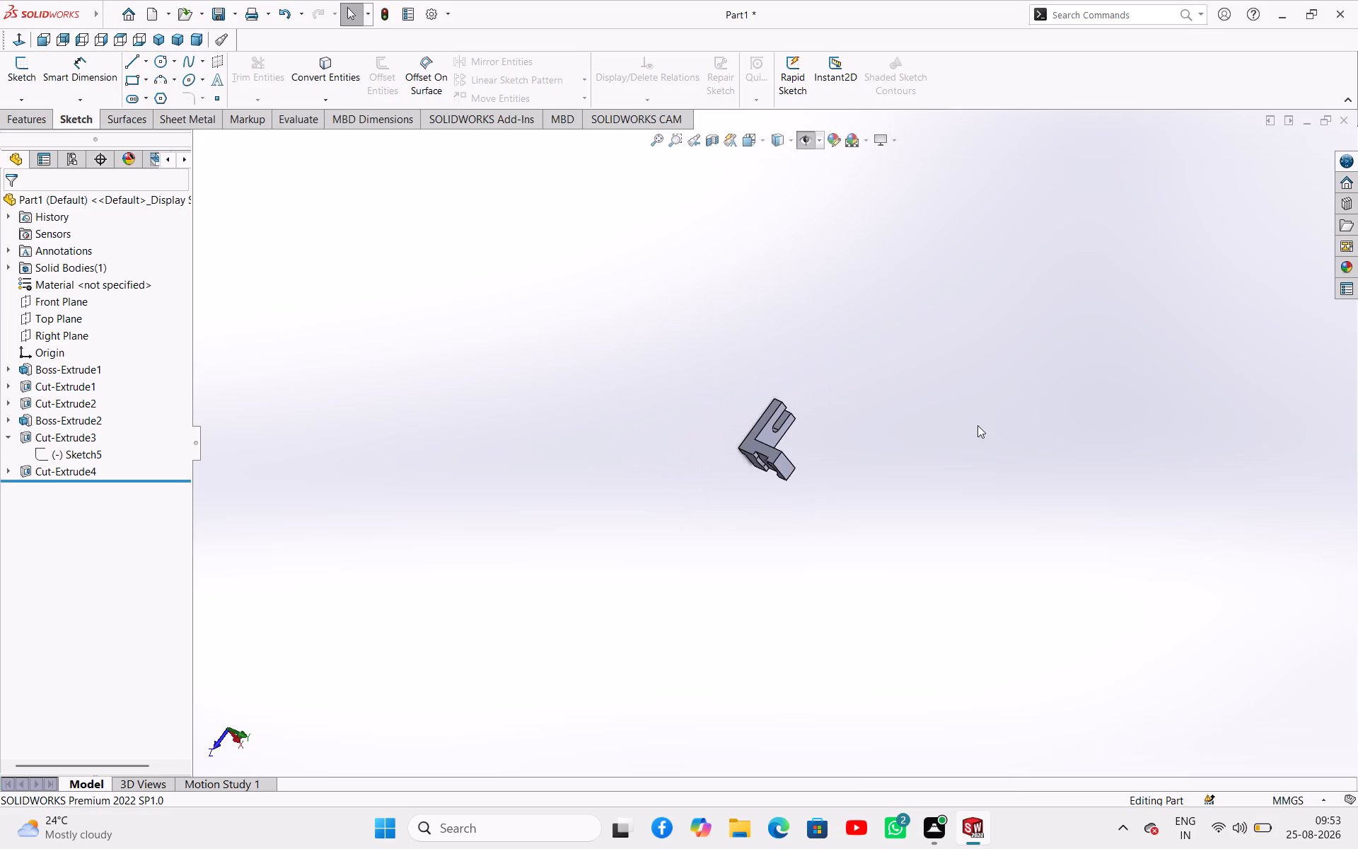
{"action": "scroll", "coordinate": [970, 479], "scroll_direction": "down", "scroll_amount": 4}
{"action": "scroll", "coordinate": [476, 391], "scroll_direction": "down", "scroll_amount": 3}
{"action": "scroll", "coordinate": [759, 368], "scroll_direction": "up", "scroll_amount": 2}
{"action": "scroll", "coordinate": [761, 371], "scroll_direction": "down", "scroll_amount": 3}
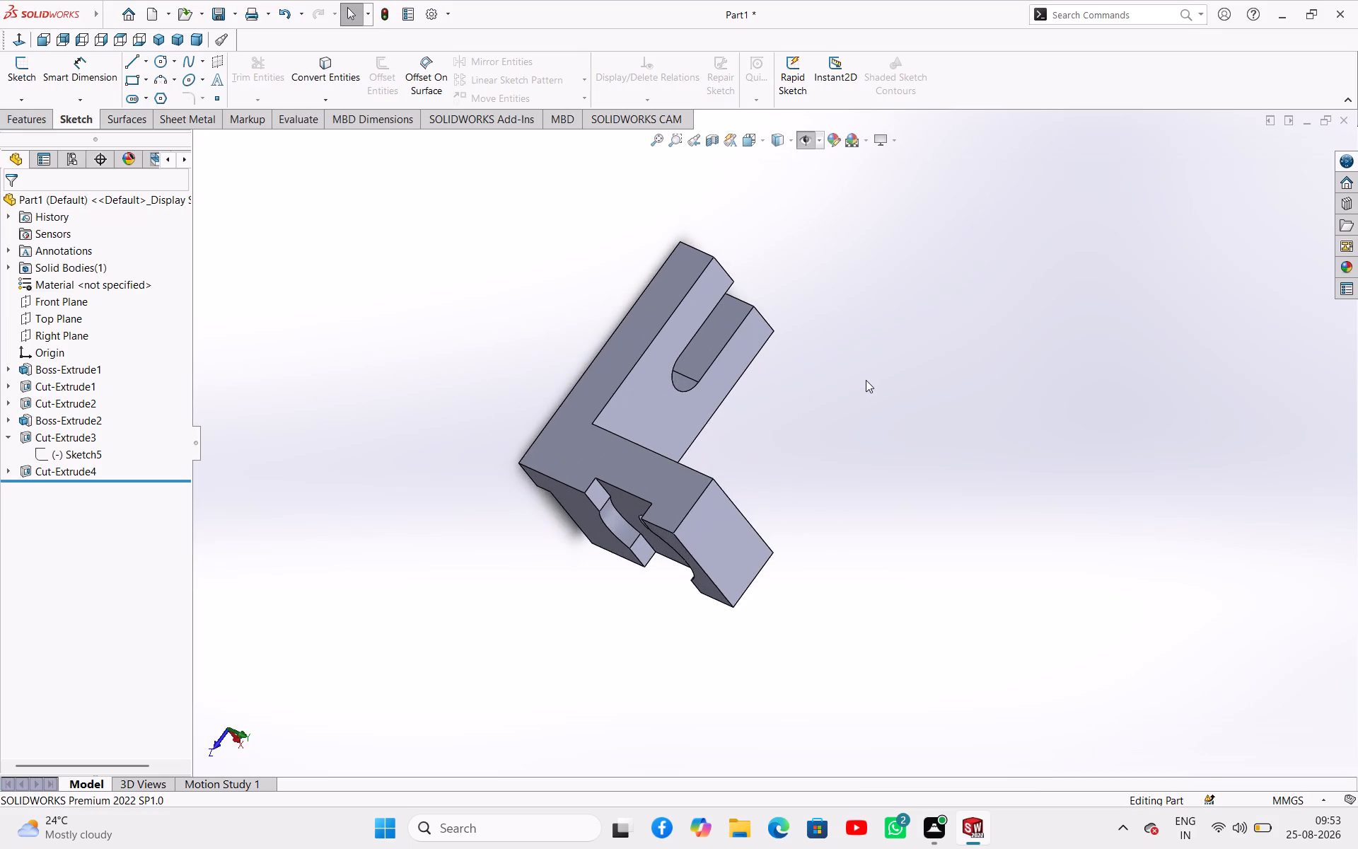
{"action": "scroll", "coordinate": [724, 366], "scroll_direction": "down", "scroll_amount": 10}
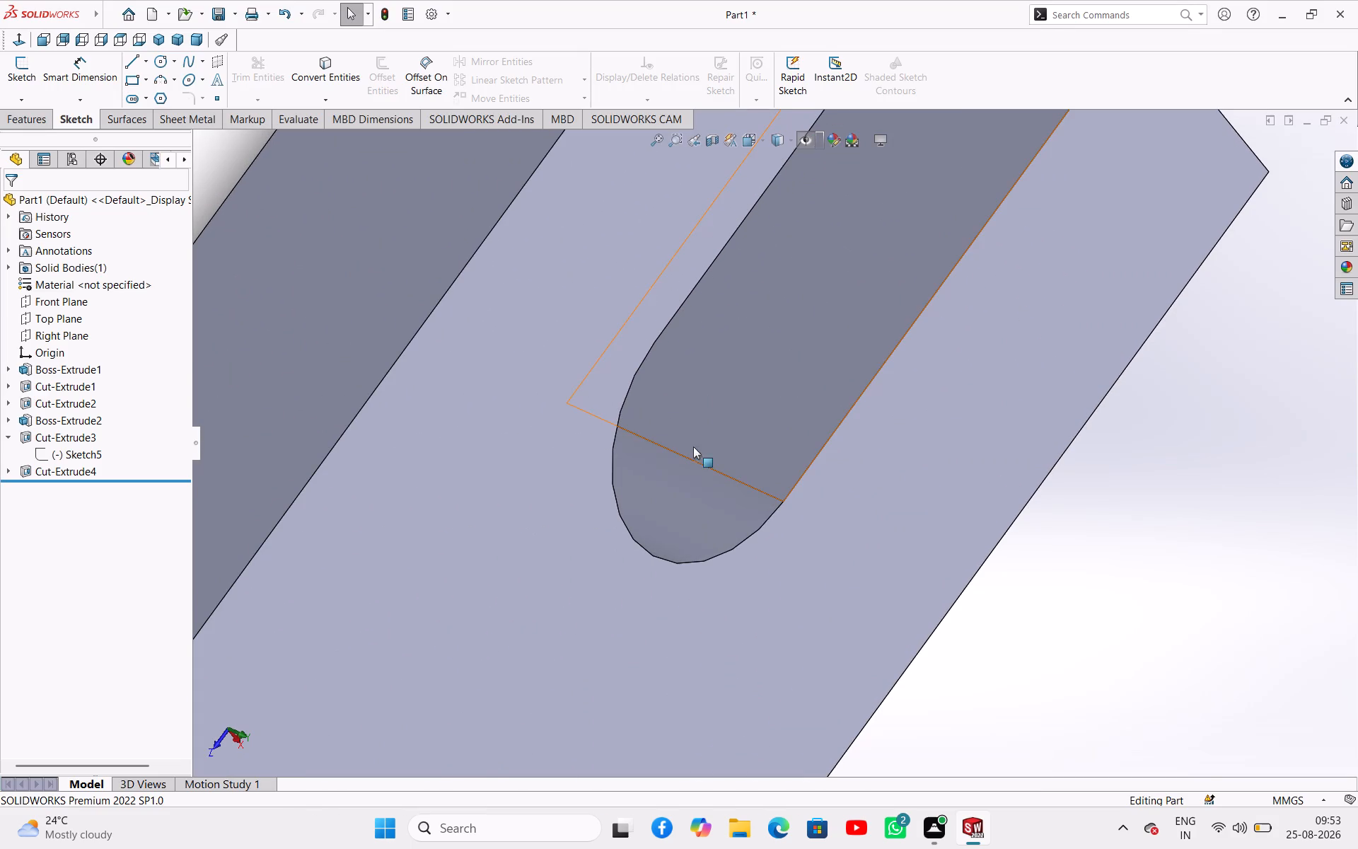
{"action": "left_click", "coordinate": [697, 462]}
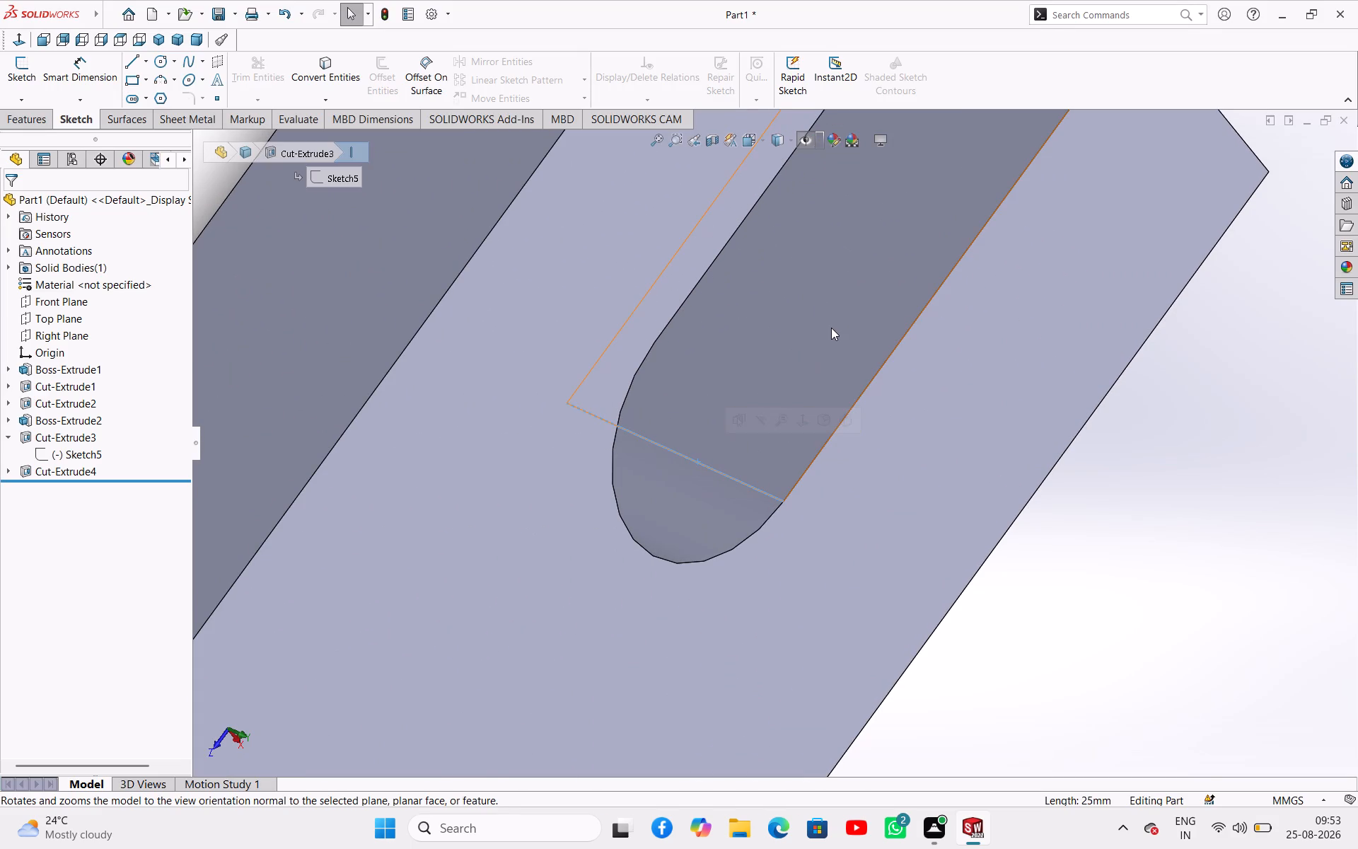
{"action": "left_click", "coordinate": [831, 328]}
{"action": "left_click", "coordinate": [1127, 475]}
{"action": "left_click", "coordinate": [1007, 422]}
{"action": "scroll", "coordinate": [878, 376], "scroll_direction": "up", "scroll_amount": 6}
{"action": "scroll", "coordinate": [789, 454], "scroll_direction": "up", "scroll_amount": 4}
{"action": "left_click", "coordinate": [989, 473]}
{"action": "scroll", "coordinate": [1001, 435], "scroll_direction": "up", "scroll_amount": 1}
Inspect the upright block's back face and the 24 mm hole's bore, viewing the through hole from behind and from the recessed front.
{"action": "middle_click_drag", "start_coordinate": [995, 441], "coordinate": [788, 633]}
{"action": "left_click", "coordinate": [802, 466]}
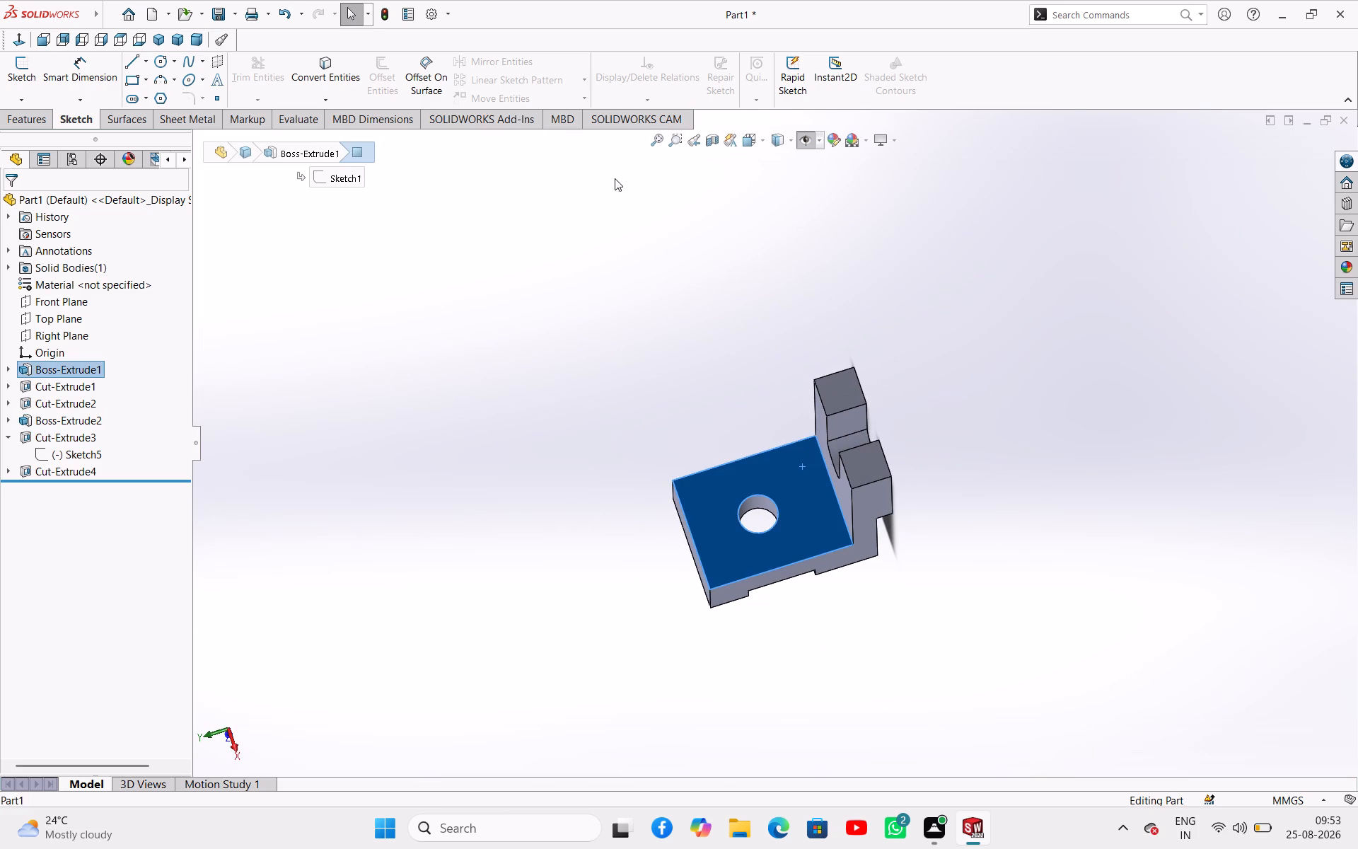
{"action": "left_click", "coordinate": [552, 193]}
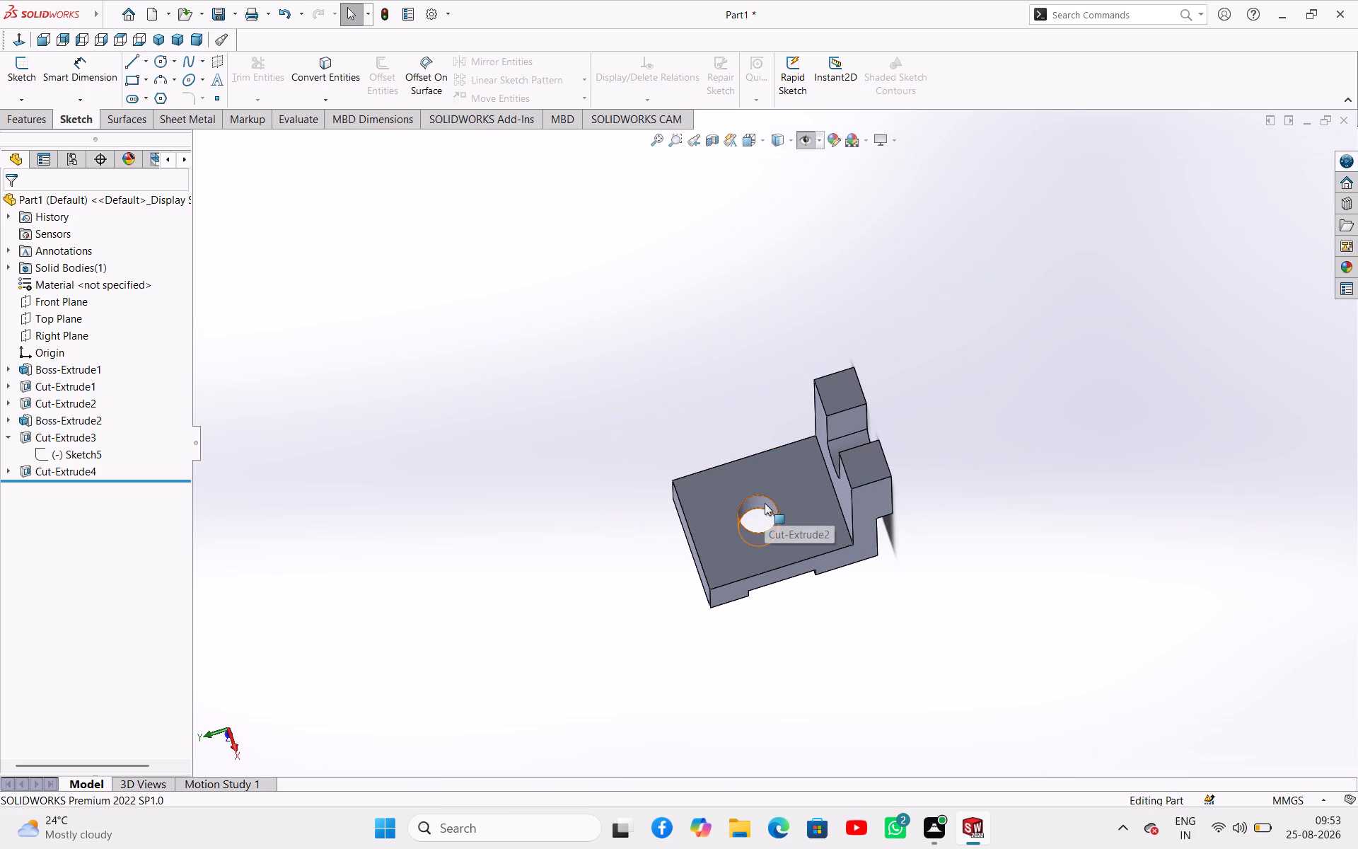
{"action": "left_click", "coordinate": [765, 503]}
{"action": "left_click", "coordinate": [667, 358]}
{"action": "scroll", "coordinate": [779, 489], "scroll_direction": "down", "scroll_amount": 10}
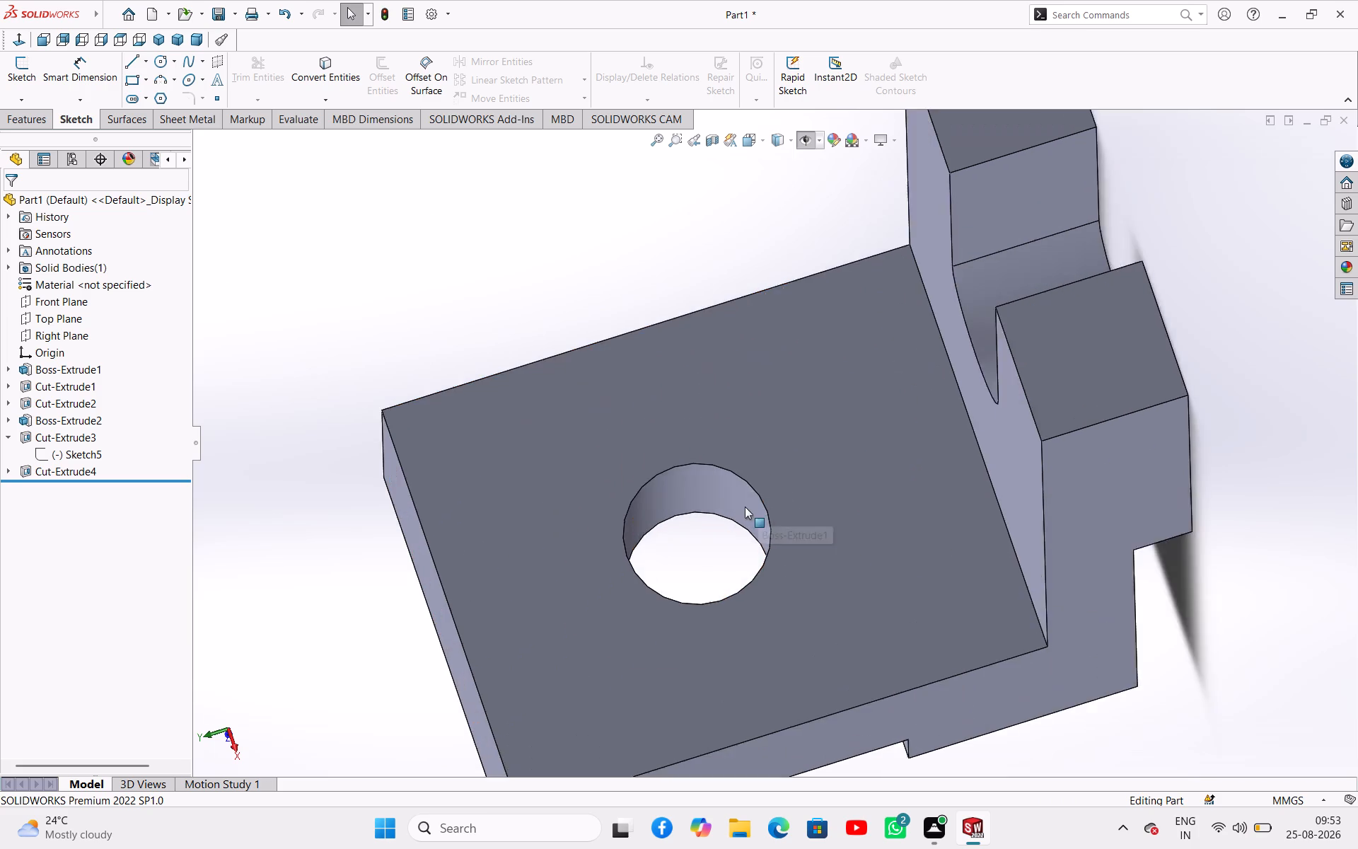
{"action": "scroll", "coordinate": [745, 507], "scroll_direction": "down", "scroll_amount": 2}
{"action": "left_click", "coordinate": [711, 473]}
{"action": "scroll", "coordinate": [710, 453], "scroll_direction": "up", "scroll_amount": 6}
{"action": "middle_click_drag", "start_coordinate": [717, 471], "coordinate": [692, 507]}
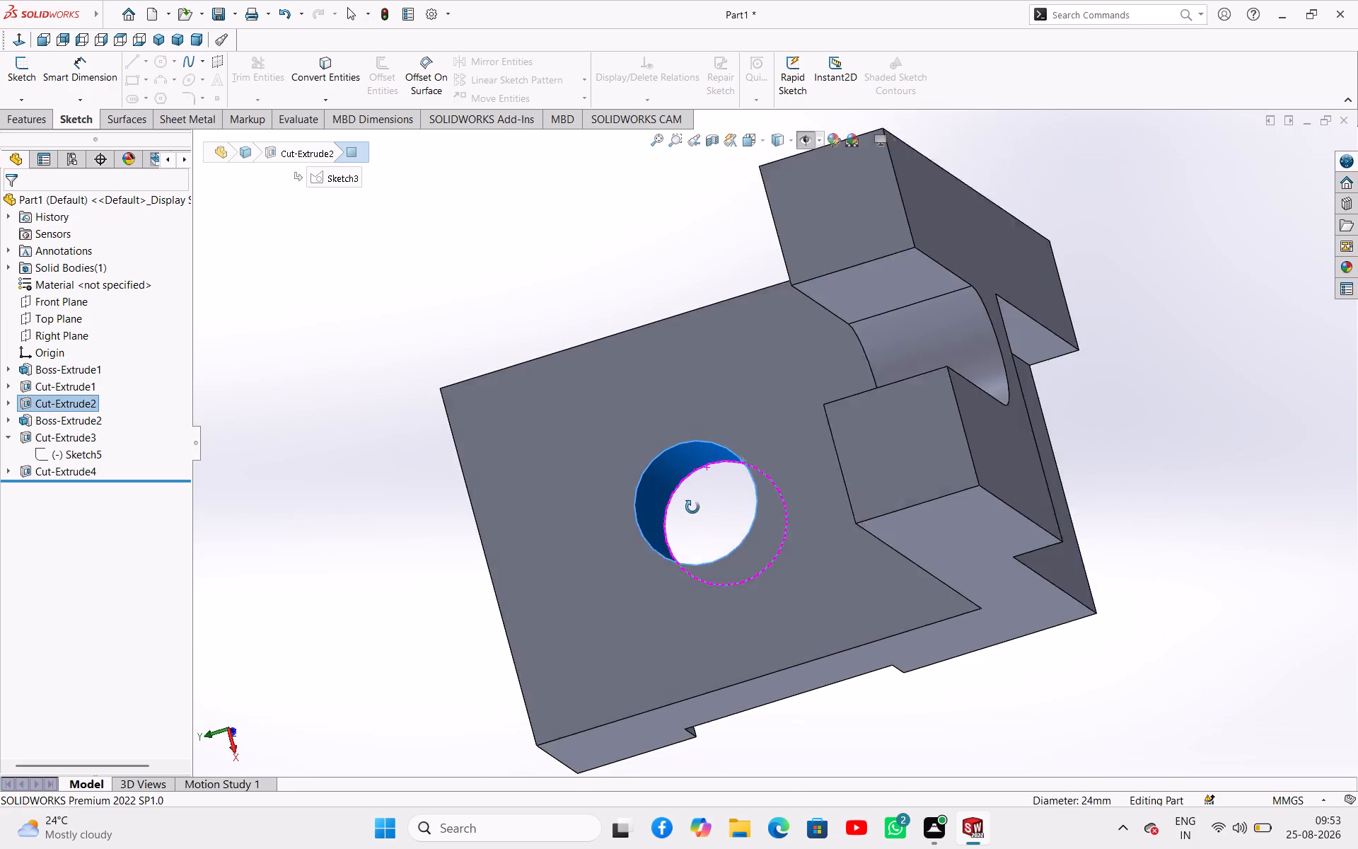
{"action": "middle_click_drag", "start_coordinate": [692, 507], "coordinate": [690, 484]}
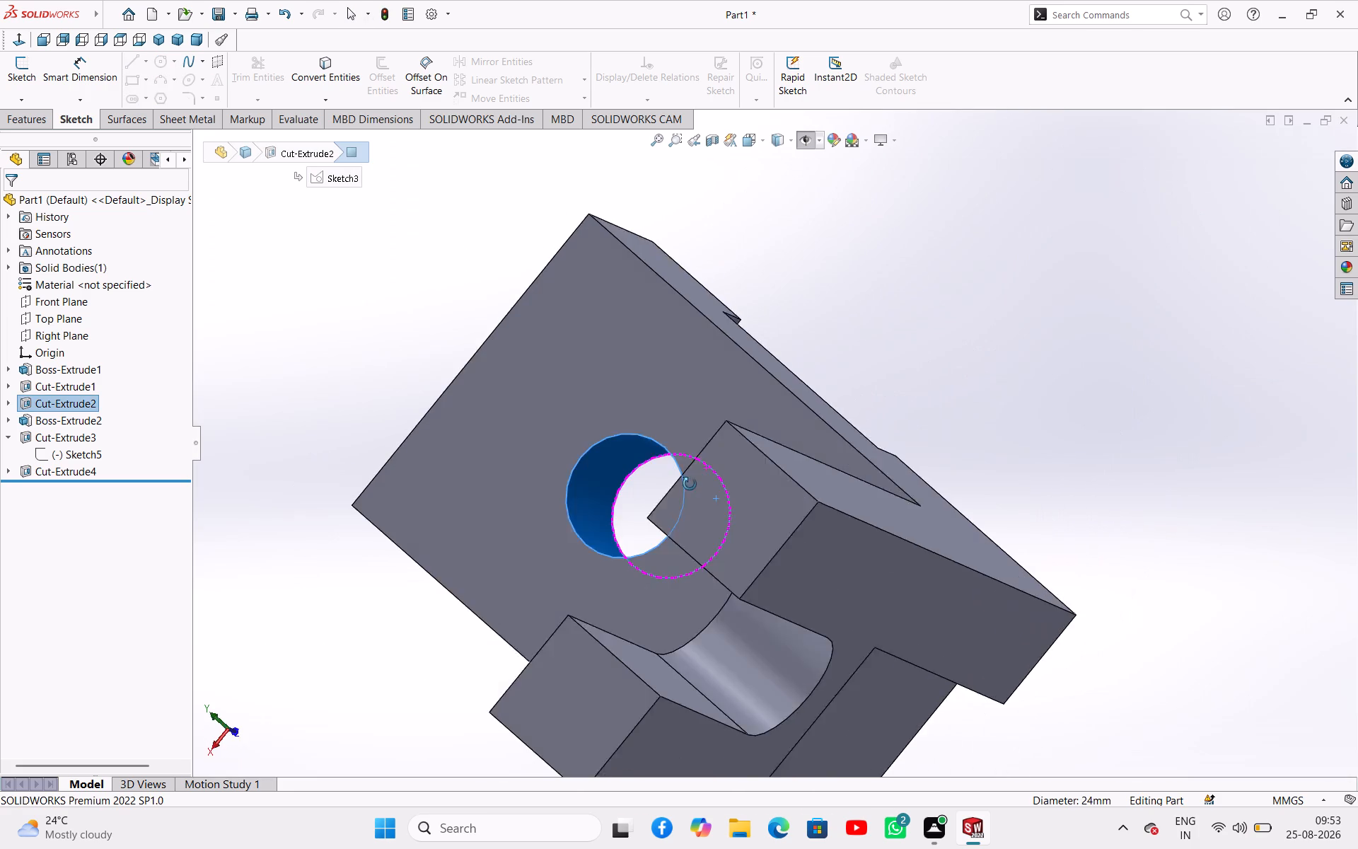
{"action": "middle_click_drag", "start_coordinate": [690, 484], "coordinate": [737, 477]}
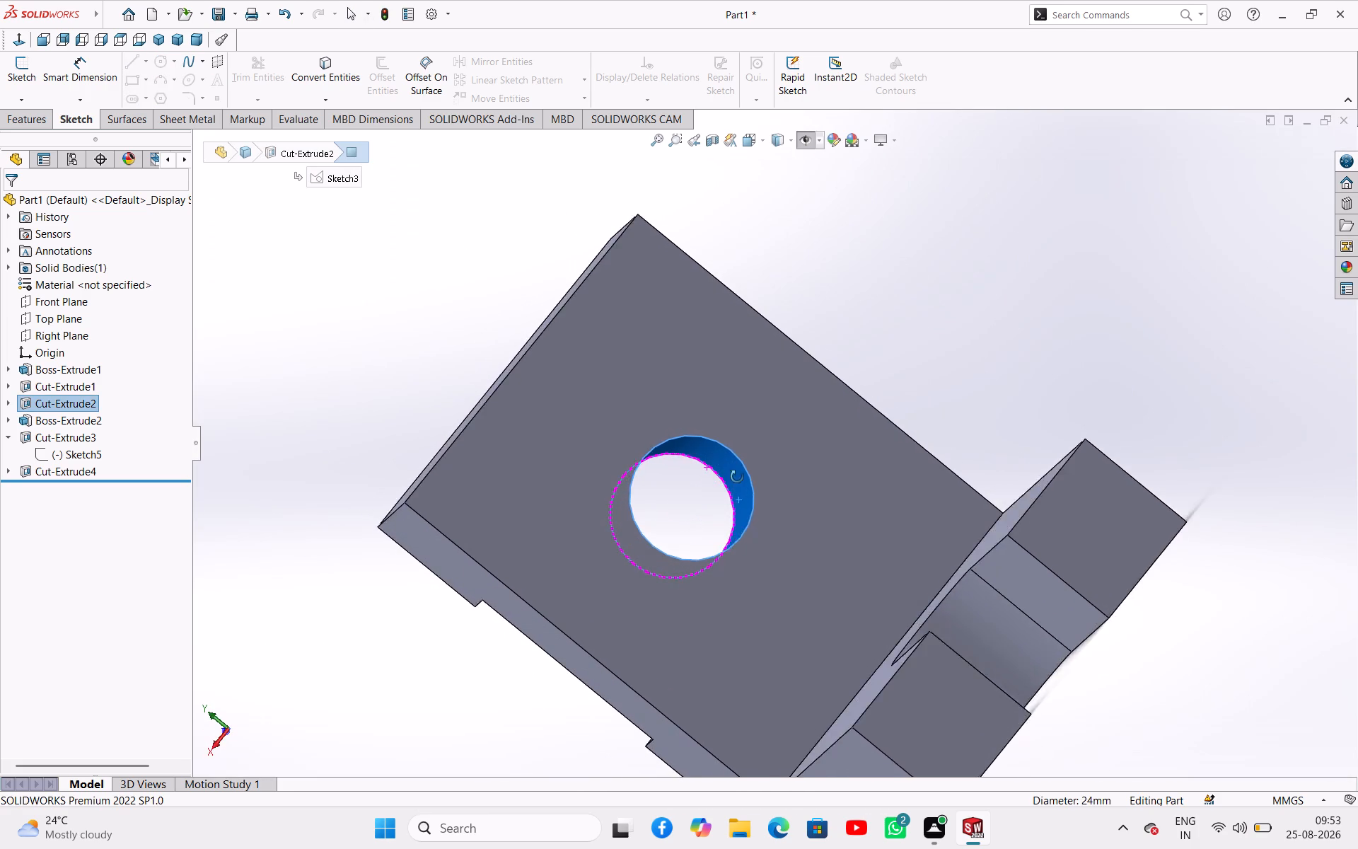
{"action": "middle_click_drag", "start_coordinate": [737, 477], "coordinate": [1113, 394]}
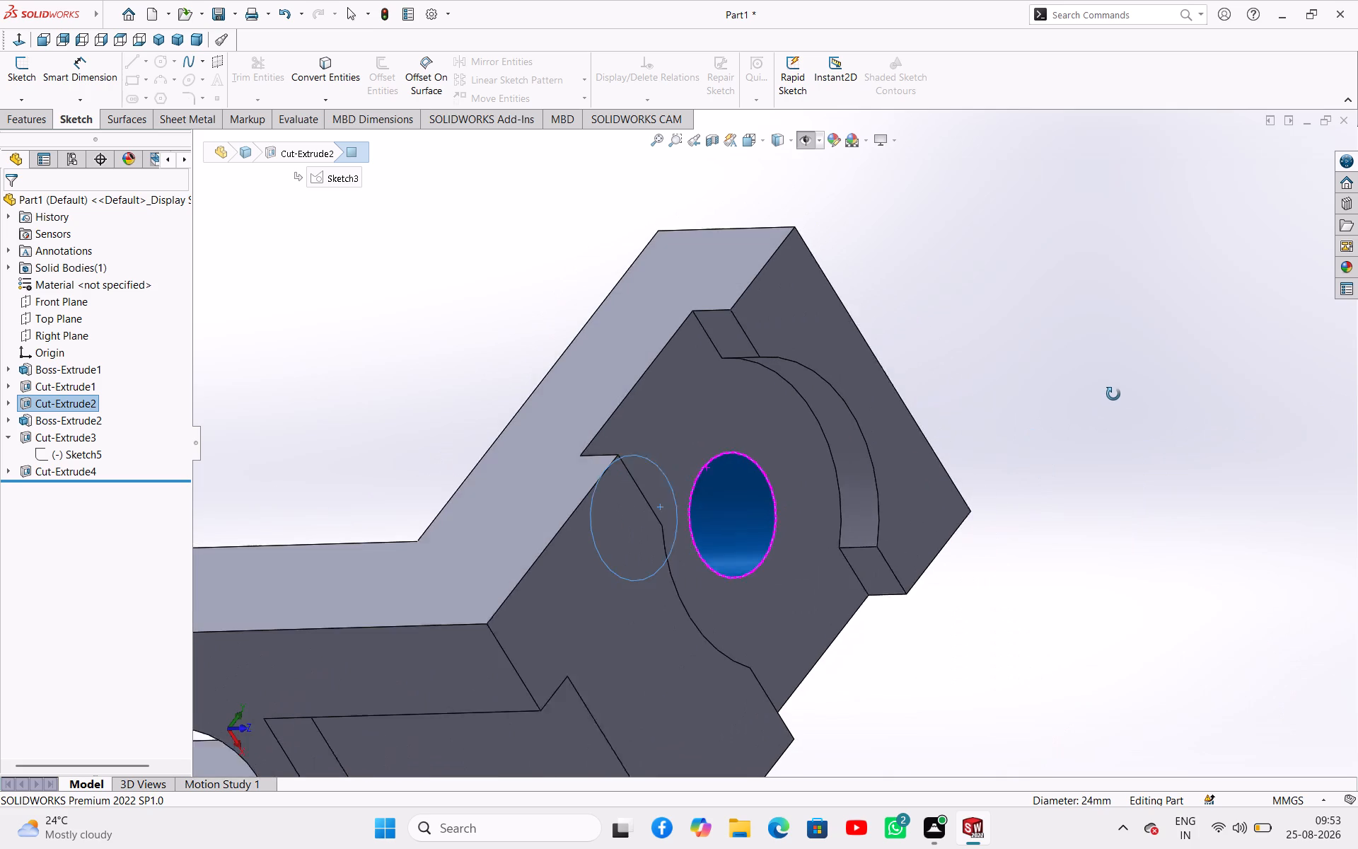
{"action": "middle_click_drag", "start_coordinate": [1113, 394], "coordinate": [1121, 386]}
{"action": "left_click", "coordinate": [1012, 360]}
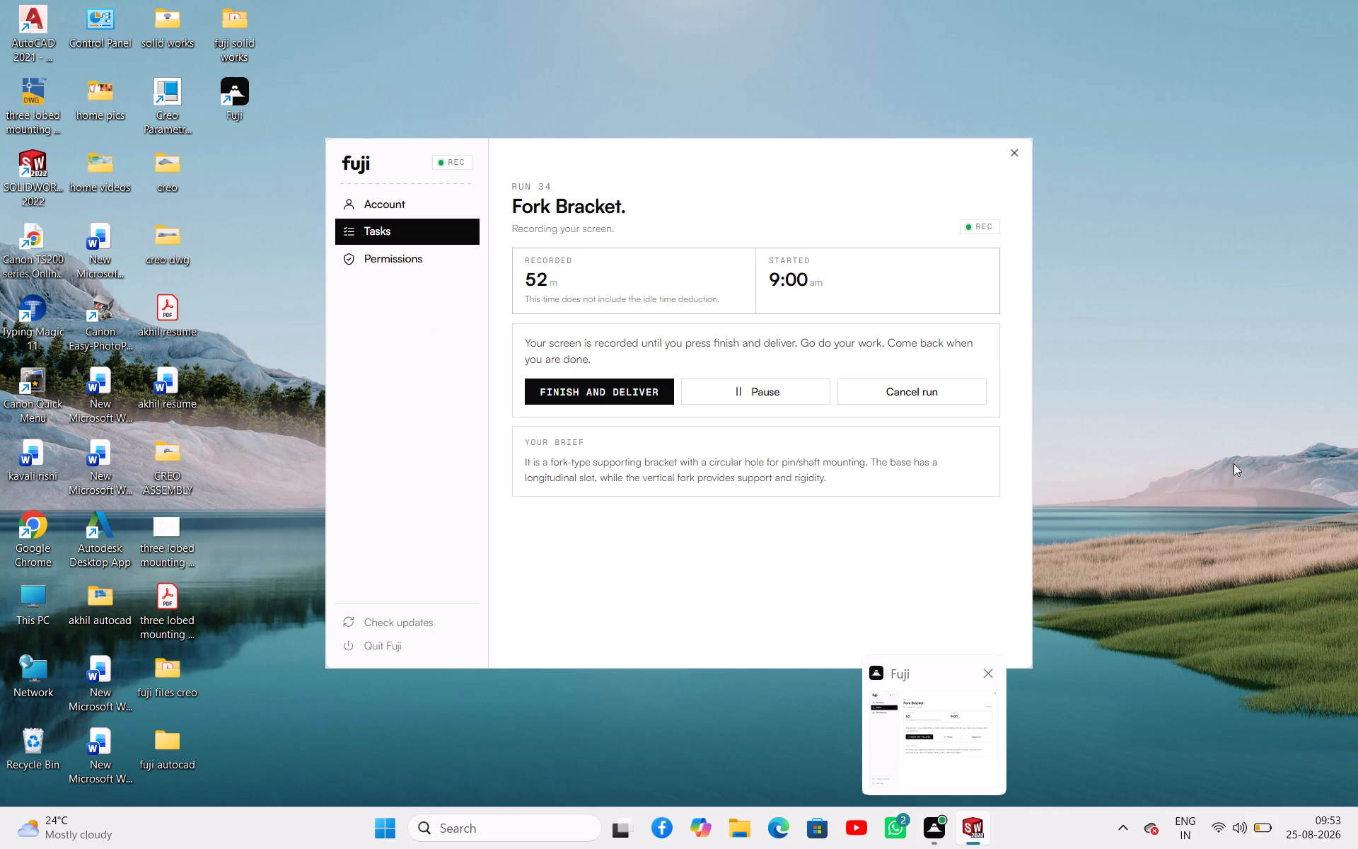
Inspect the front recess around the 24 mm hole by selecting its curved wall, flat end walls and the adjoining front face.
{"action": "scroll", "coordinate": [805, 337], "scroll_direction": "up", "scroll_amount": 4}
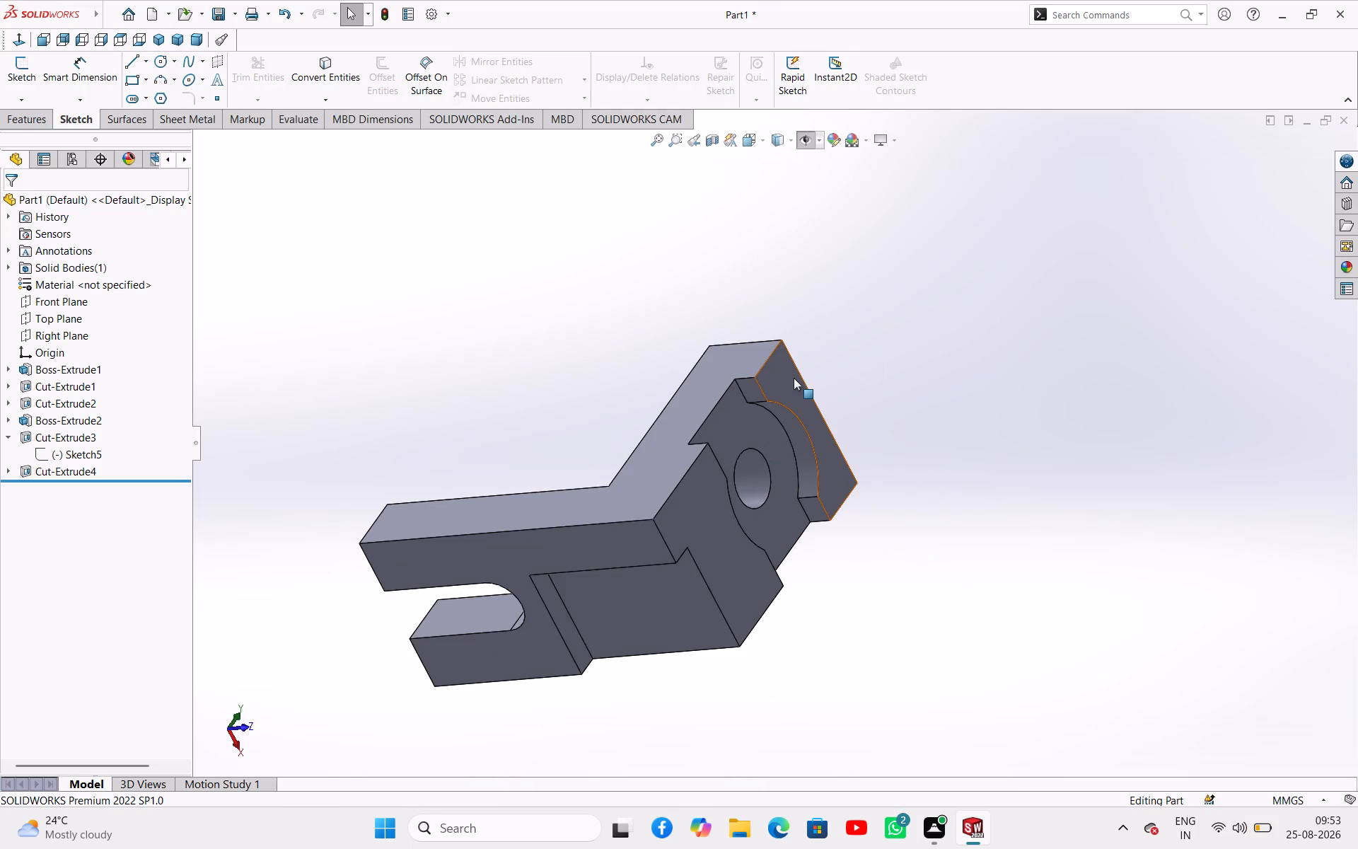
{"action": "left_click", "coordinate": [794, 378]}
{"action": "left_click", "coordinate": [1018, 424]}
{"action": "scroll", "coordinate": [787, 404], "scroll_direction": "down", "scroll_amount": 4}
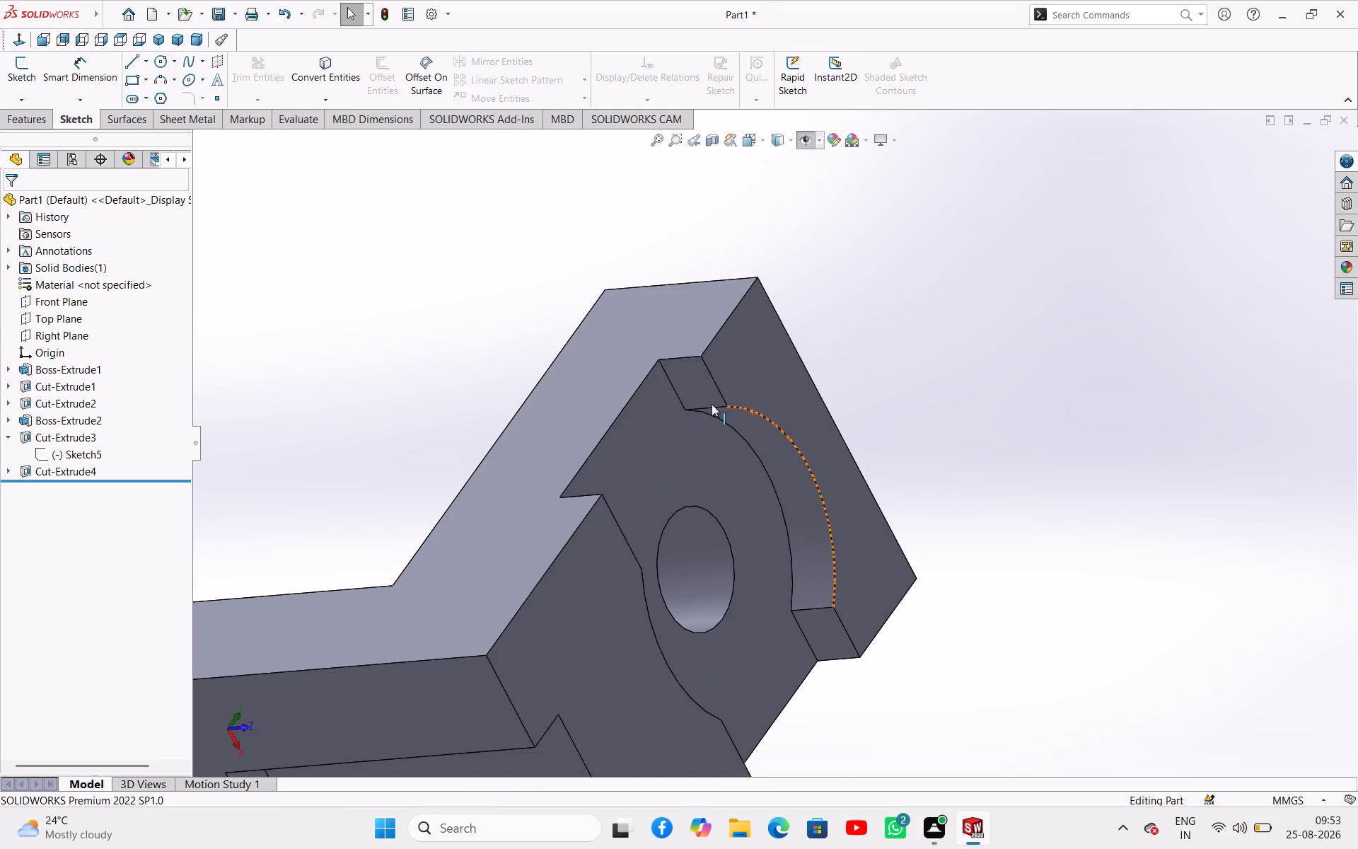
{"action": "left_click", "coordinate": [706, 402]}
{"action": "left_click_drag", "start_coordinate": [991, 438], "coordinate": [983, 438]}
{"action": "left_click", "coordinate": [787, 463]}
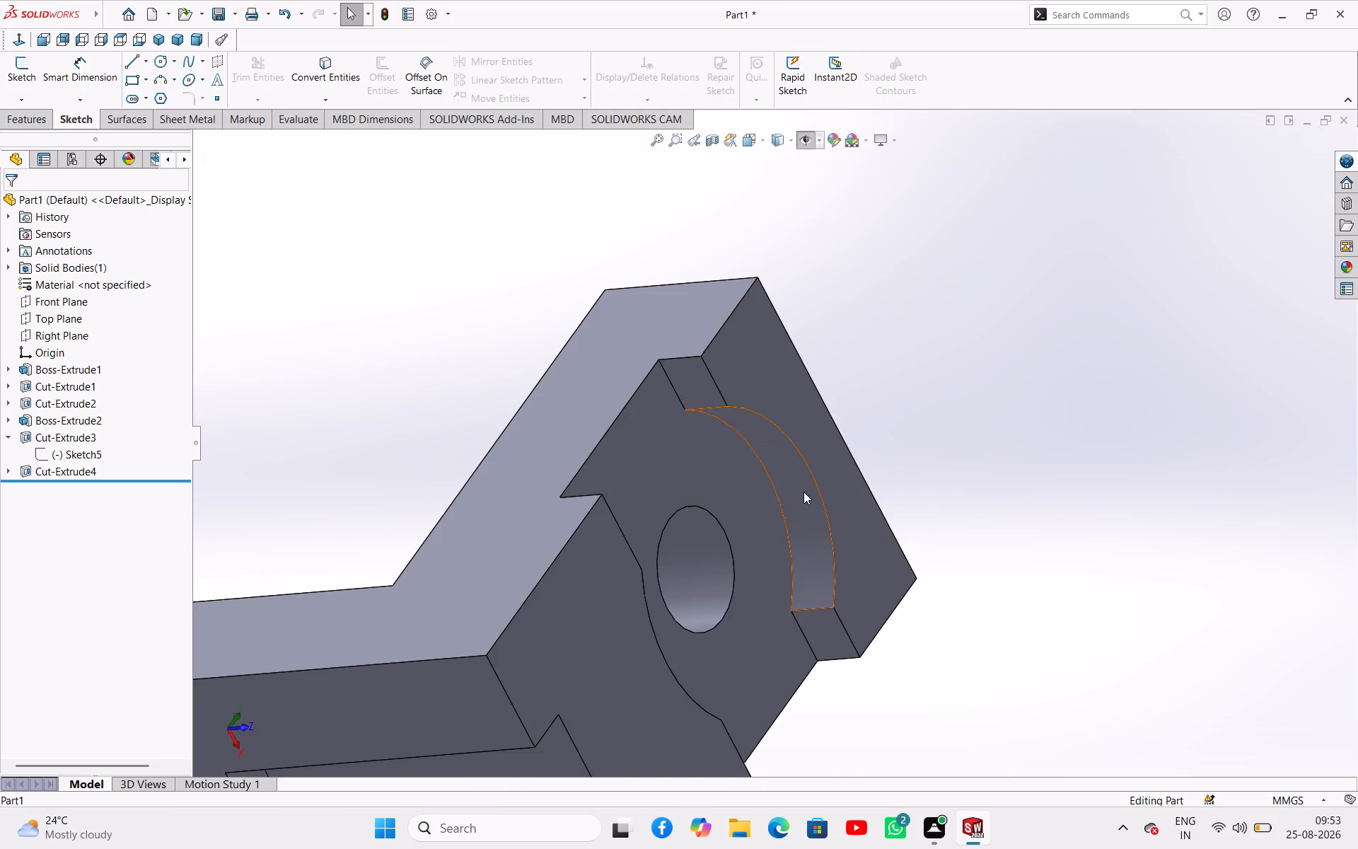
{"action": "left_click", "coordinate": [933, 526]}
{"action": "left_click_drag", "start_coordinate": [813, 620], "coordinate": [811, 611]}
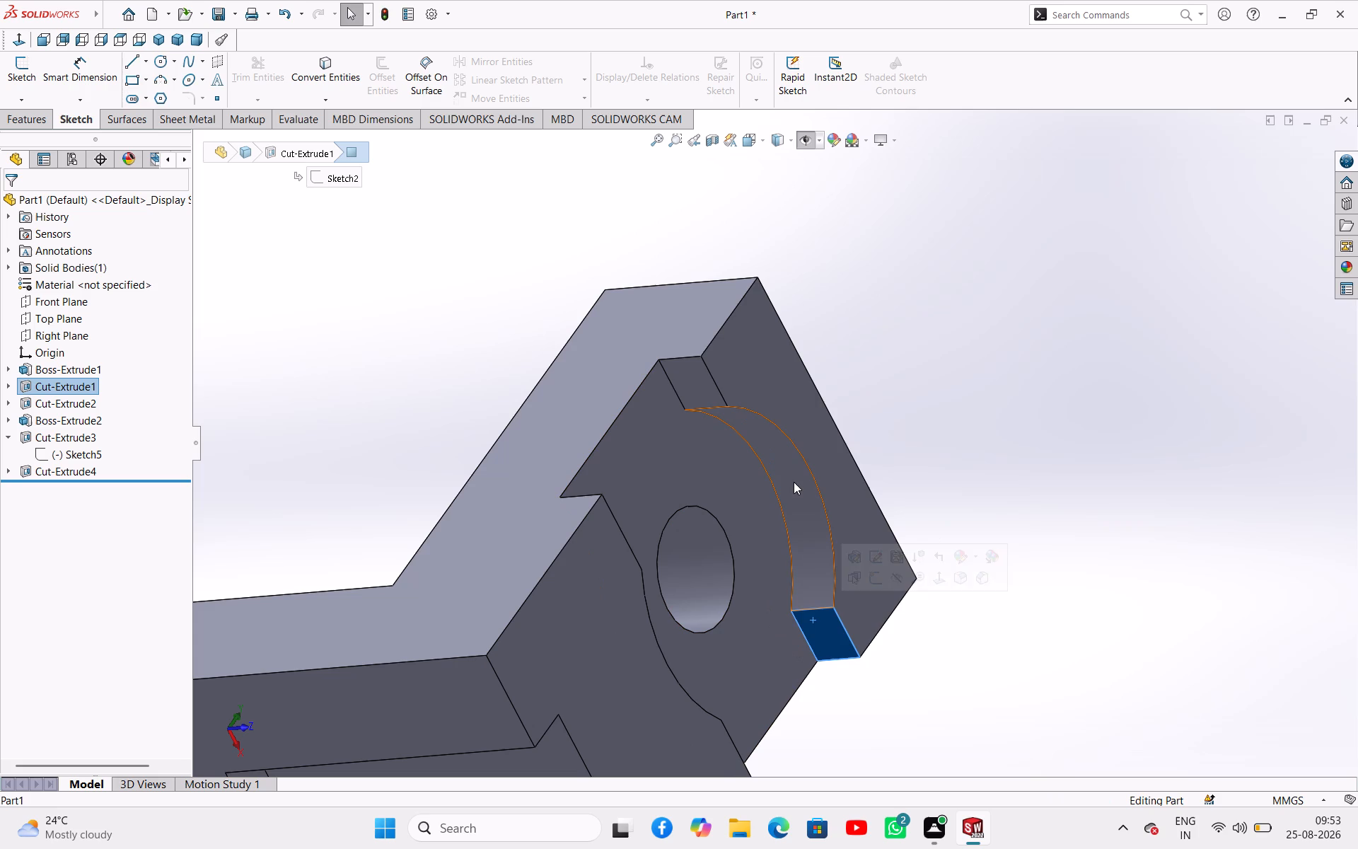
{"action": "left_click", "coordinate": [794, 480]}
{"action": "left_click", "coordinate": [1009, 328]}
{"action": "left_click", "coordinate": [671, 379]}
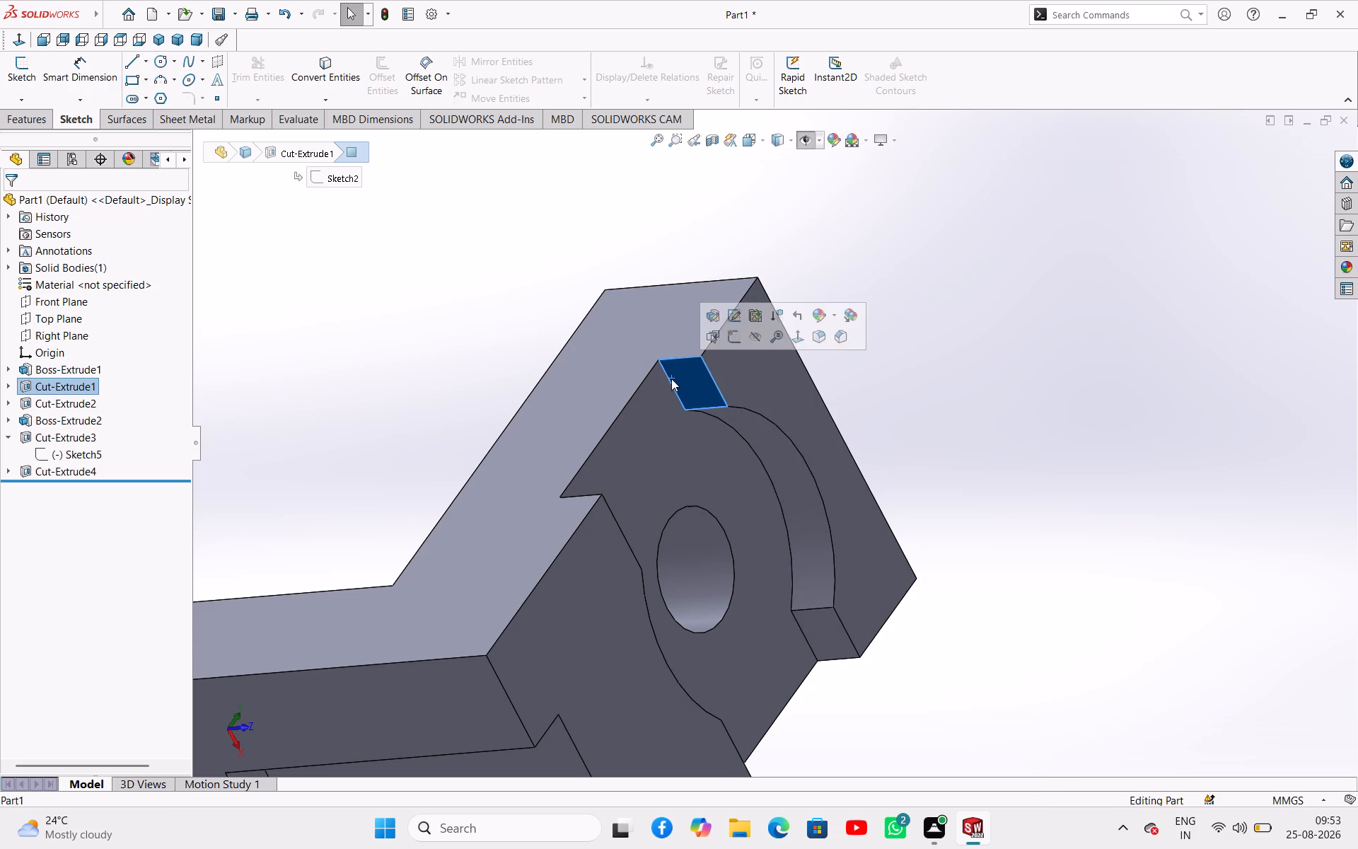
{"action": "left_click_drag", "start_coordinate": [871, 368], "coordinate": [864, 370]}
{"action": "left_click", "coordinate": [813, 391]}
{"action": "left_click", "coordinate": [1003, 473]}
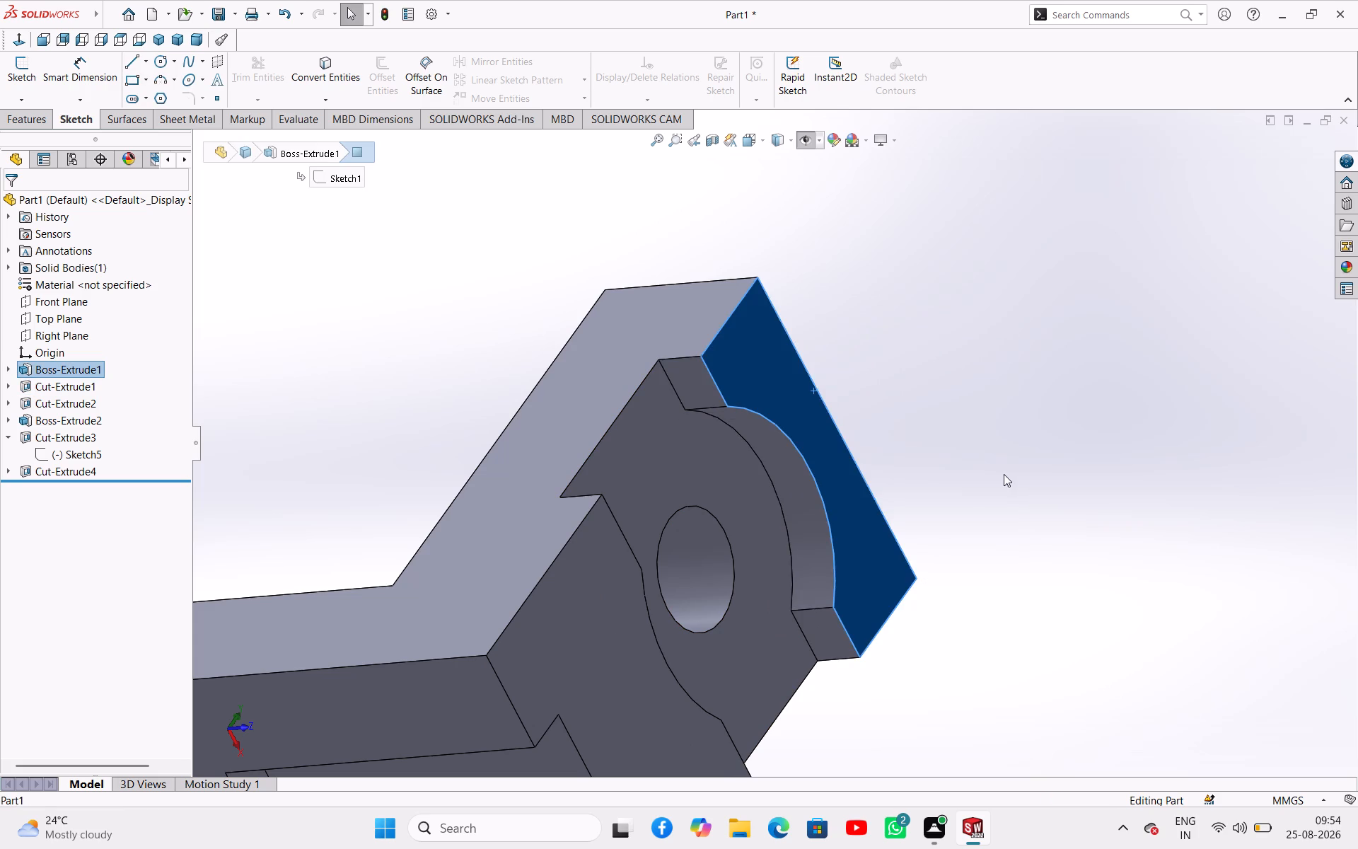
{"action": "scroll", "coordinate": [700, 438], "scroll_direction": "up", "scroll_amount": 11}
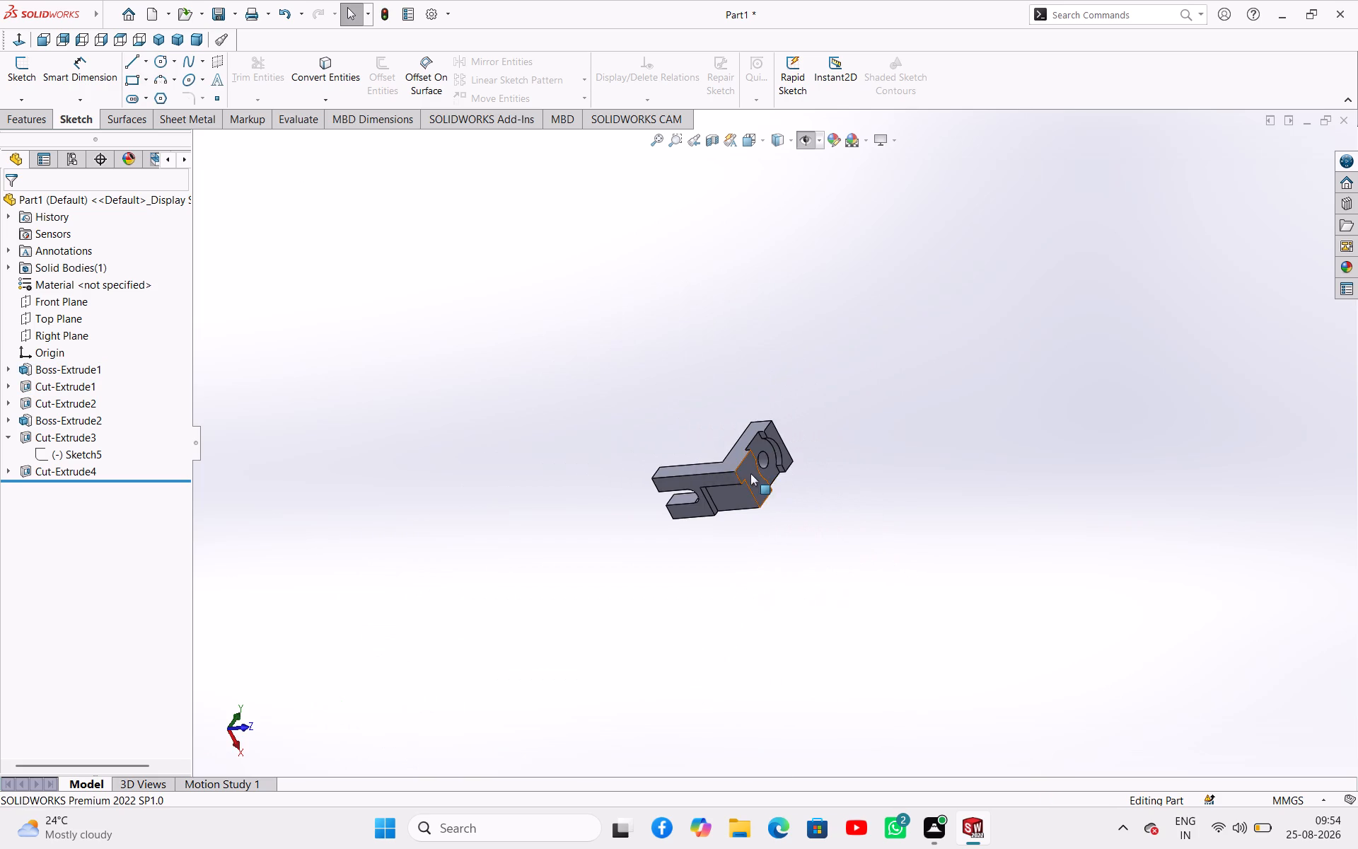
Inspect the bracket's L-shaped side profile face, viewing it with the underside, front recess and slotted base from several angles.
{"action": "scroll", "coordinate": [750, 472], "scroll_direction": "down", "scroll_amount": 11}
{"action": "left_click", "coordinate": [745, 456]}
{"action": "middle_click_drag", "start_coordinate": [613, 479], "coordinate": [673, 603]}
{"action": "left_click", "coordinate": [857, 502]}
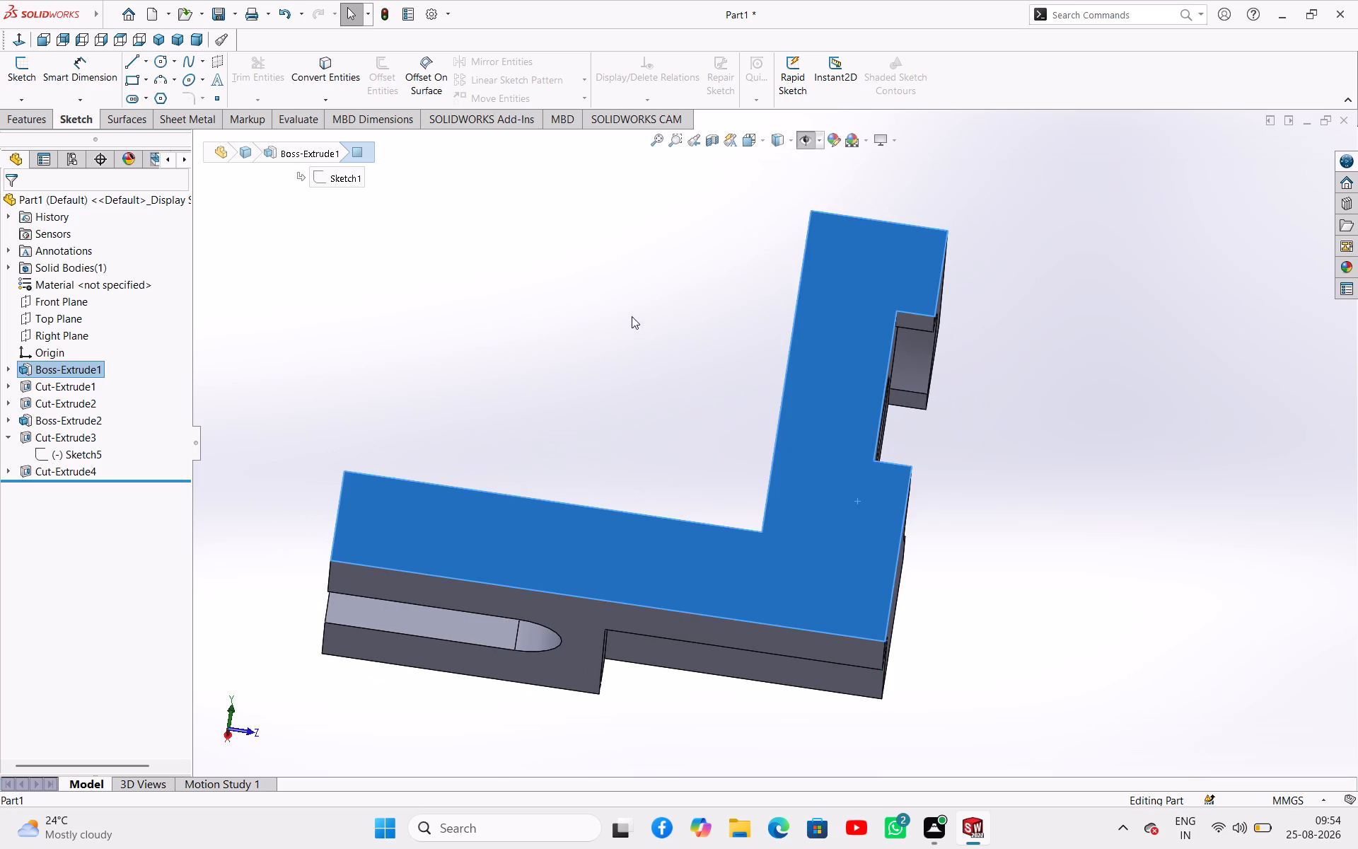
{"action": "middle_click_drag", "start_coordinate": [630, 328], "coordinate": [791, 656]}
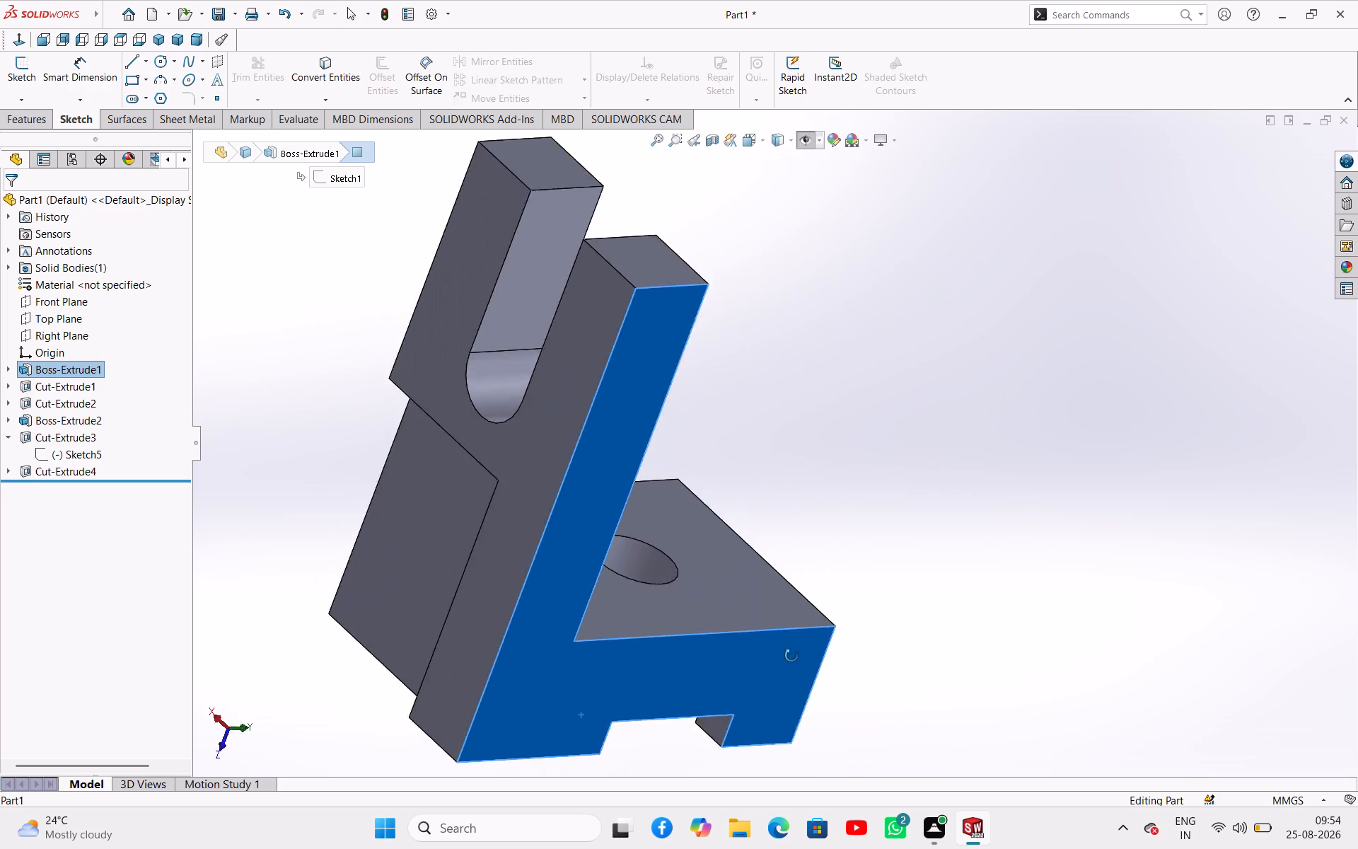
{"action": "middle_click_drag", "start_coordinate": [791, 656], "coordinate": [0, 414]}
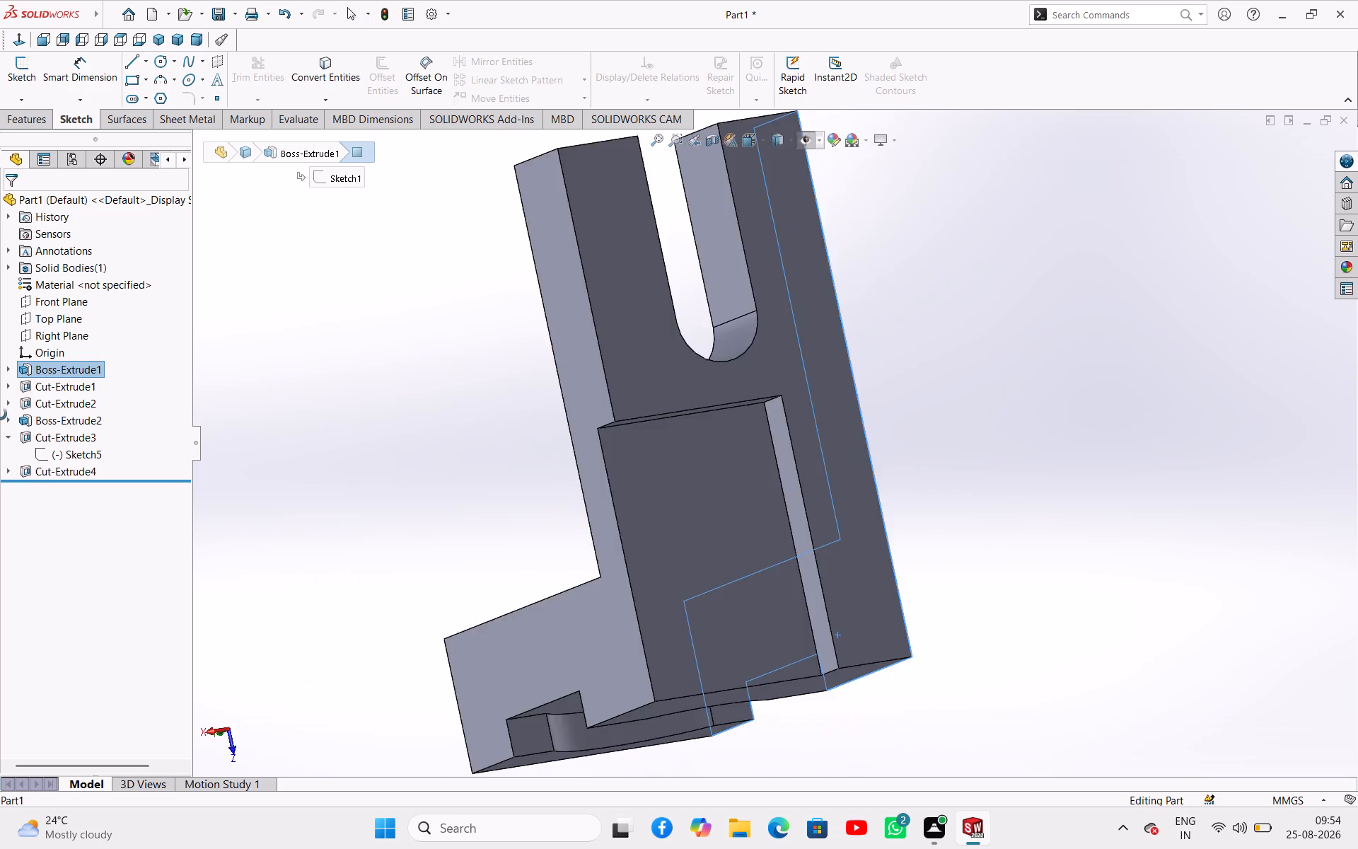
{"action": "middle_click_drag", "start_coordinate": [0, 414], "coordinate": [0, 244]}
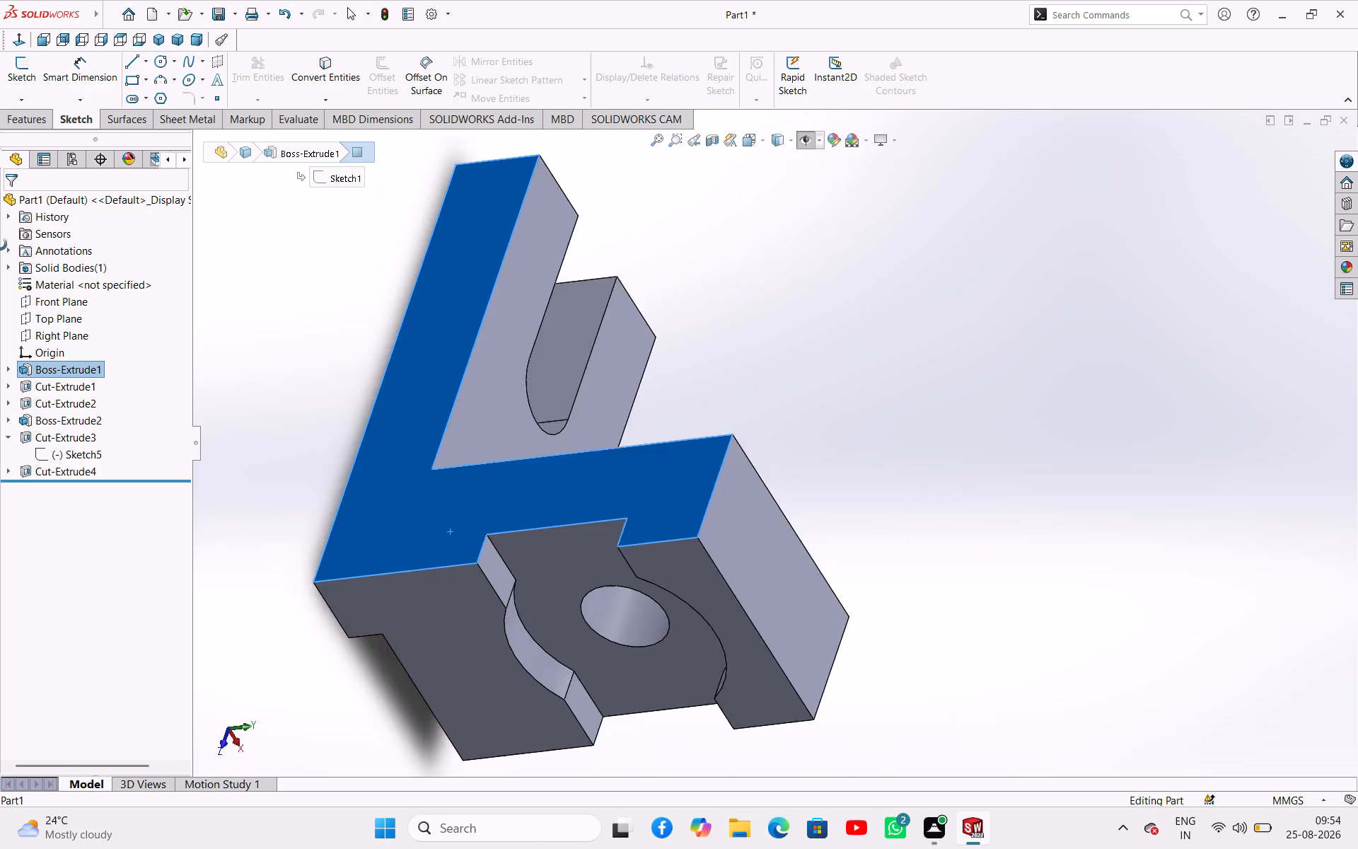
{"action": "middle_click_drag", "start_coordinate": [0, 244], "coordinate": [1001, 383]}
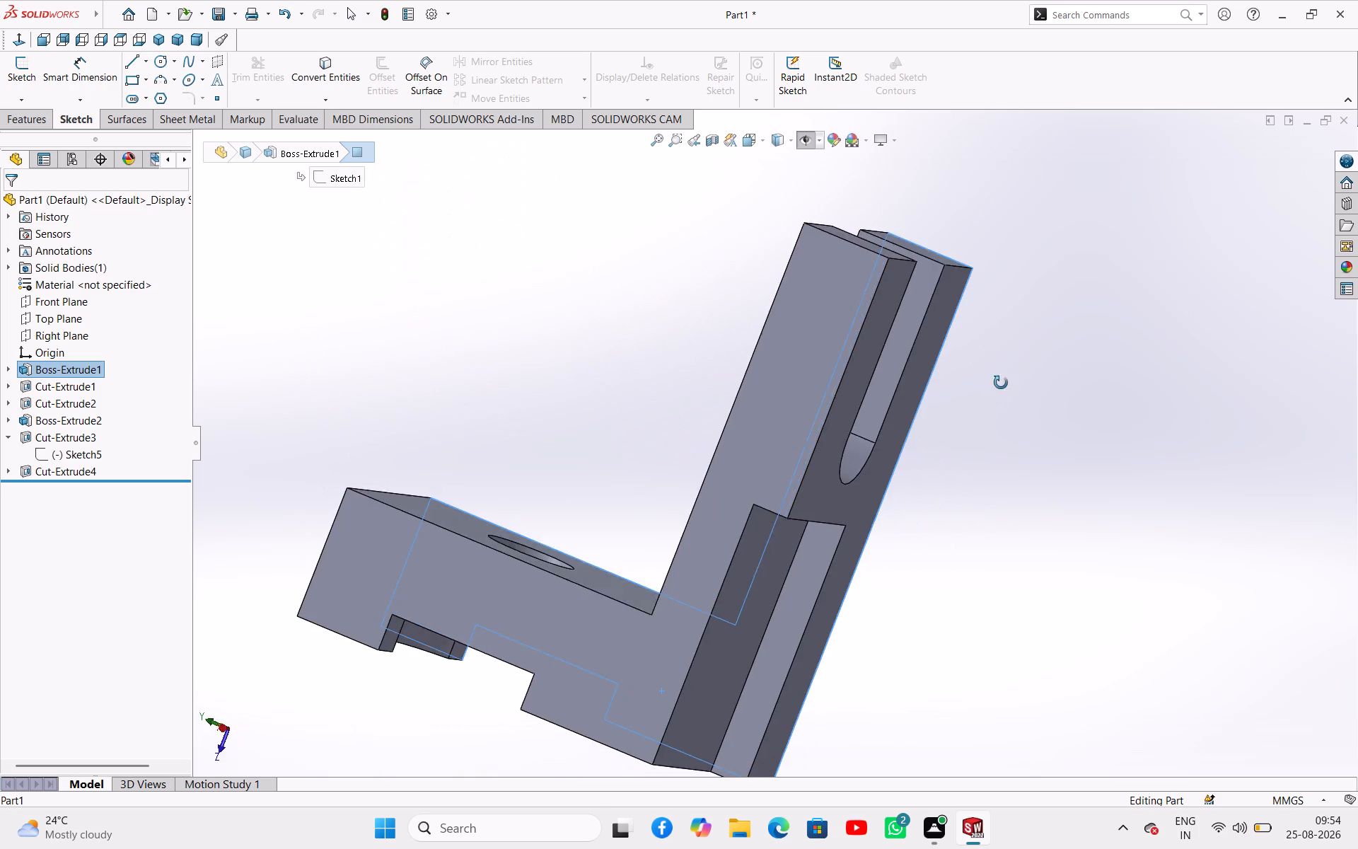
{"action": "middle_click_drag", "start_coordinate": [1001, 383], "coordinate": [980, 422]}
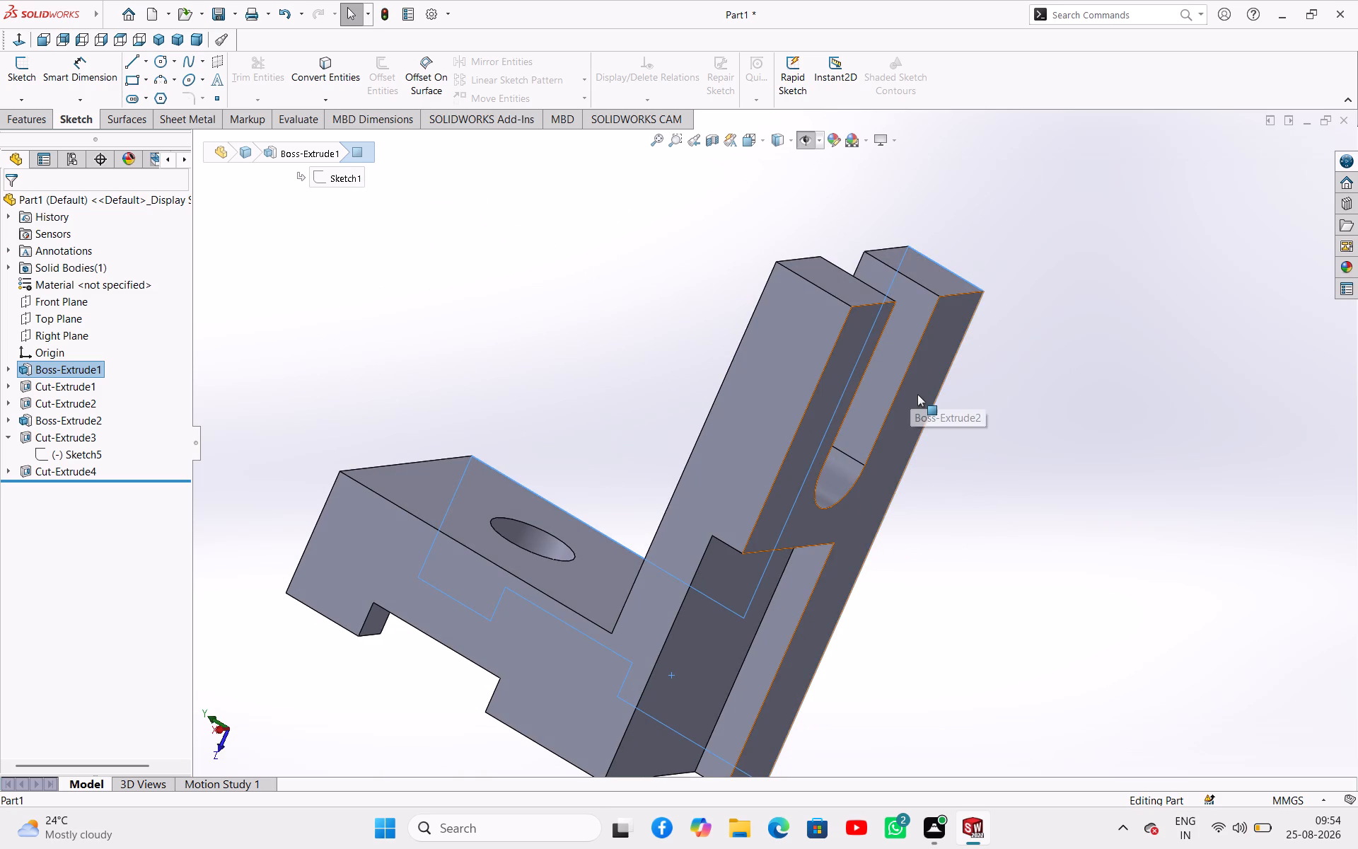
Inspect the slotted base's underside and the upright block's back, top and lower front faces by selecting each.
{"action": "left_click", "coordinate": [917, 394]}
{"action": "left_click", "coordinate": [799, 395]}
{"action": "left_click", "coordinate": [576, 405]}
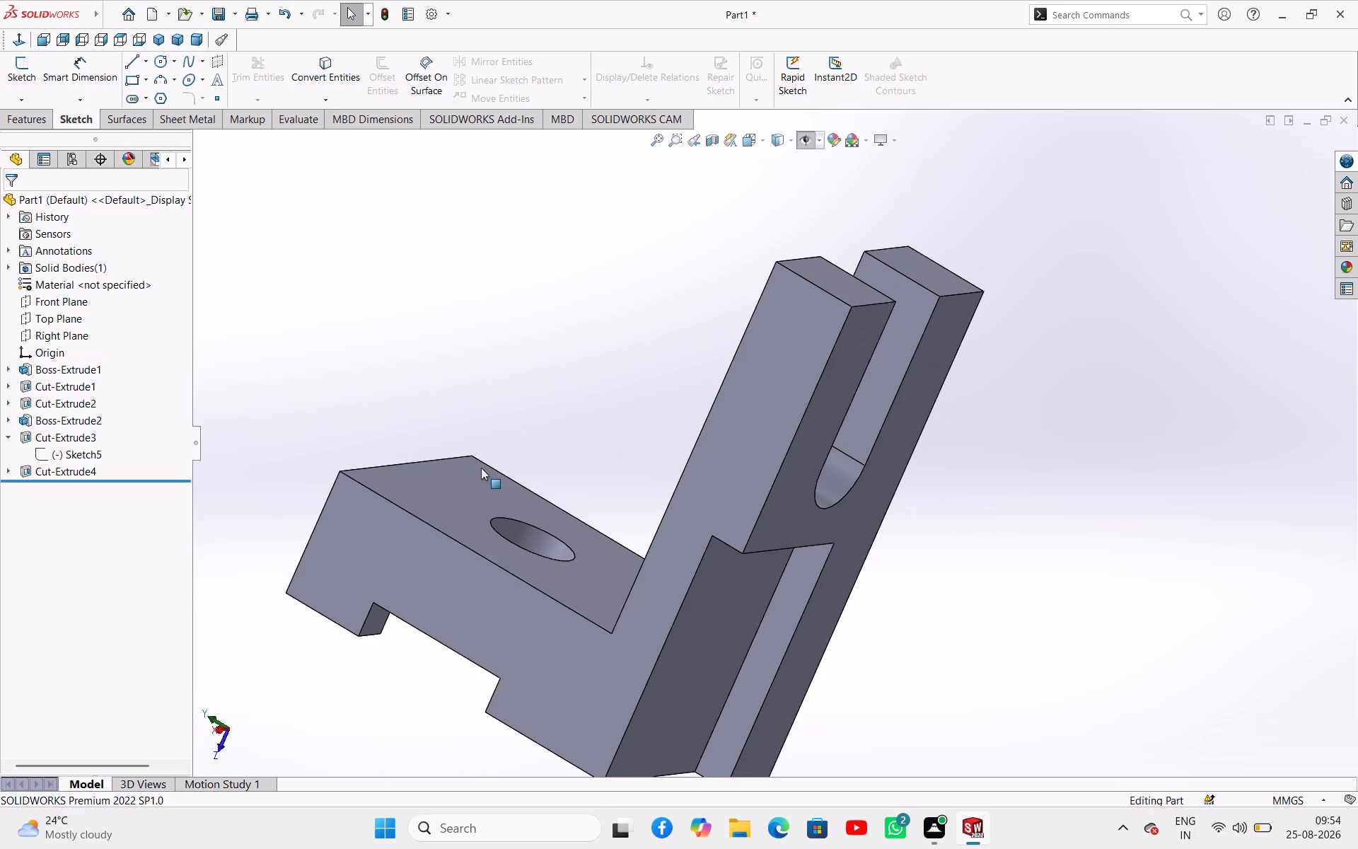
{"action": "left_click", "coordinate": [437, 486]}
{"action": "middle_click_drag", "start_coordinate": [393, 281], "coordinate": [613, 231]}
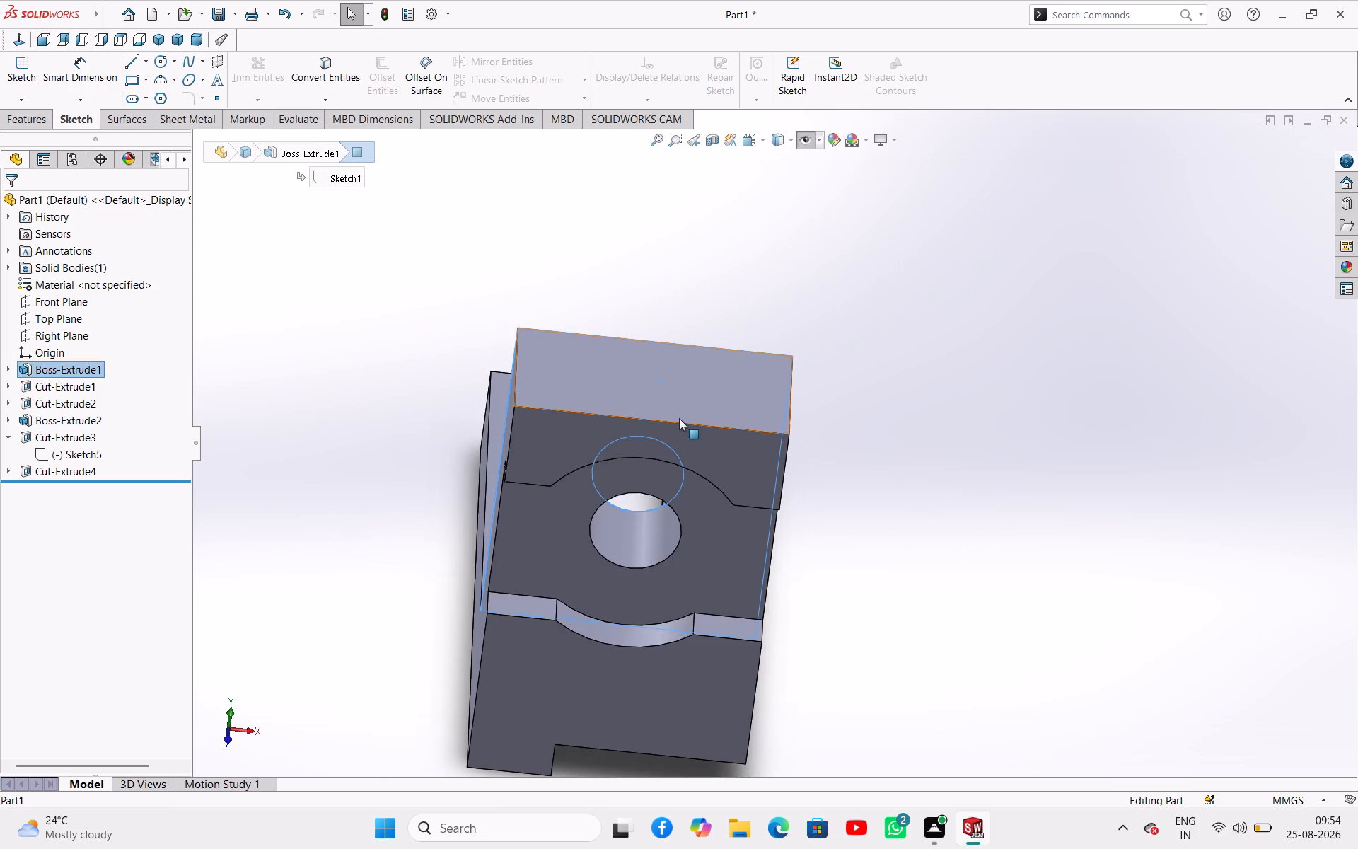
{"action": "left_click", "coordinate": [579, 498]}
{"action": "left_click", "coordinate": [614, 379]}
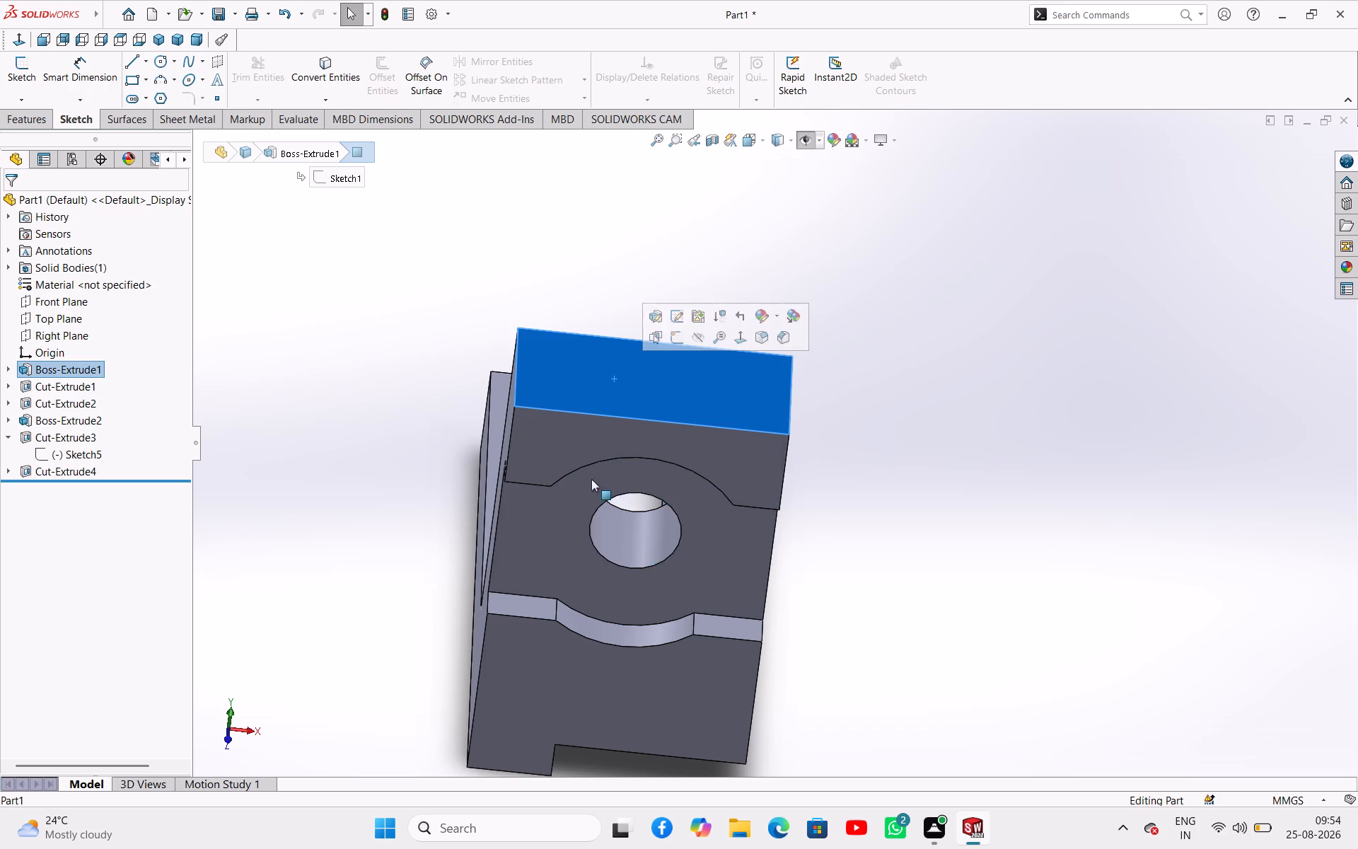
{"action": "left_click_drag", "start_coordinate": [604, 666], "coordinate": [614, 656]}
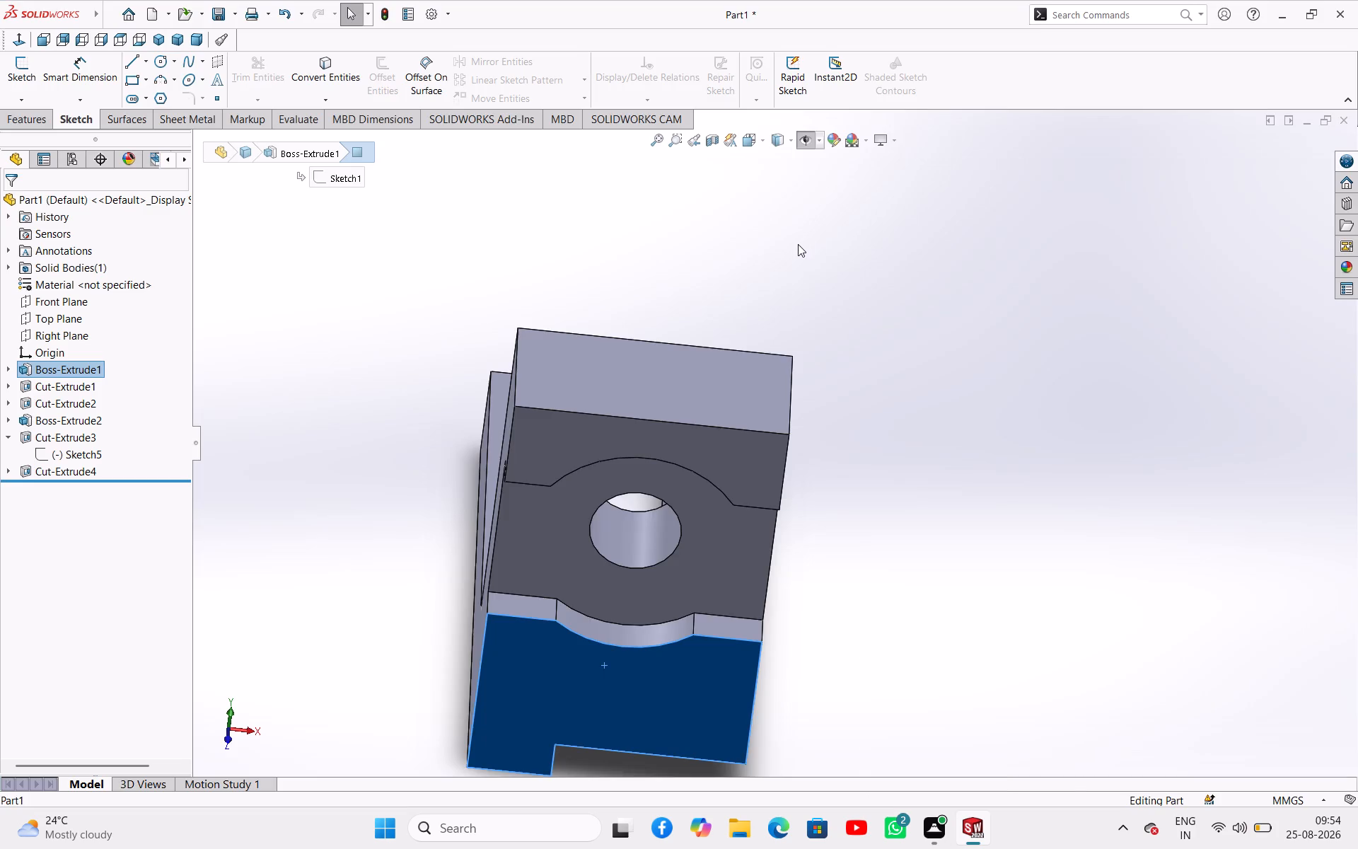
Examine the upright block's top back corner up close and select the vertex where its edges meet.
{"action": "scroll", "coordinate": [796, 246], "scroll_direction": "up", "scroll_amount": 6}
{"action": "left_click", "coordinate": [849, 410]}
{"action": "scroll", "coordinate": [853, 415], "scroll_direction": "up", "scroll_amount": 1}
{"action": "middle_click_drag", "start_coordinate": [853, 415], "coordinate": [388, 386]}
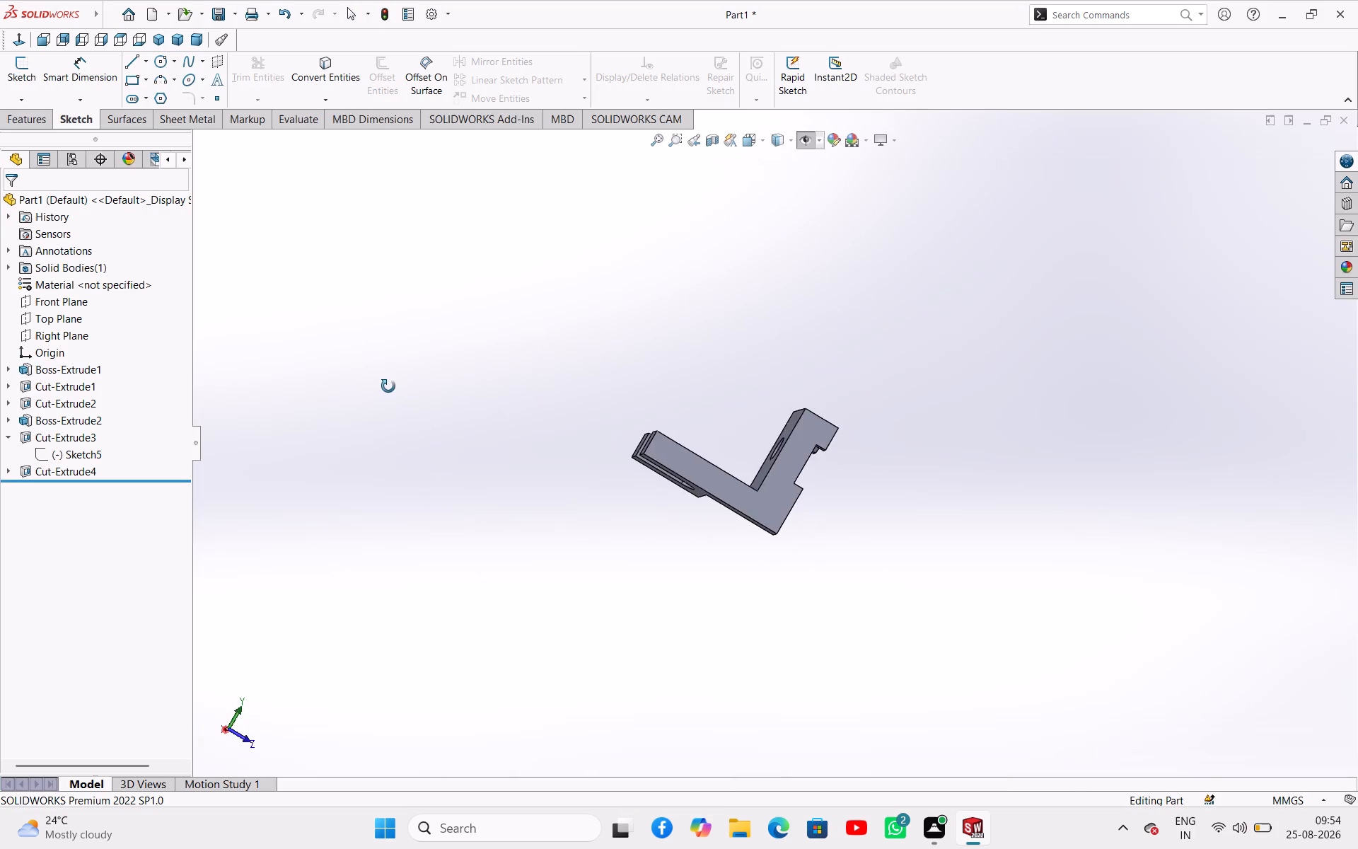
{"action": "middle_click_drag", "start_coordinate": [388, 386], "coordinate": [496, 340]}
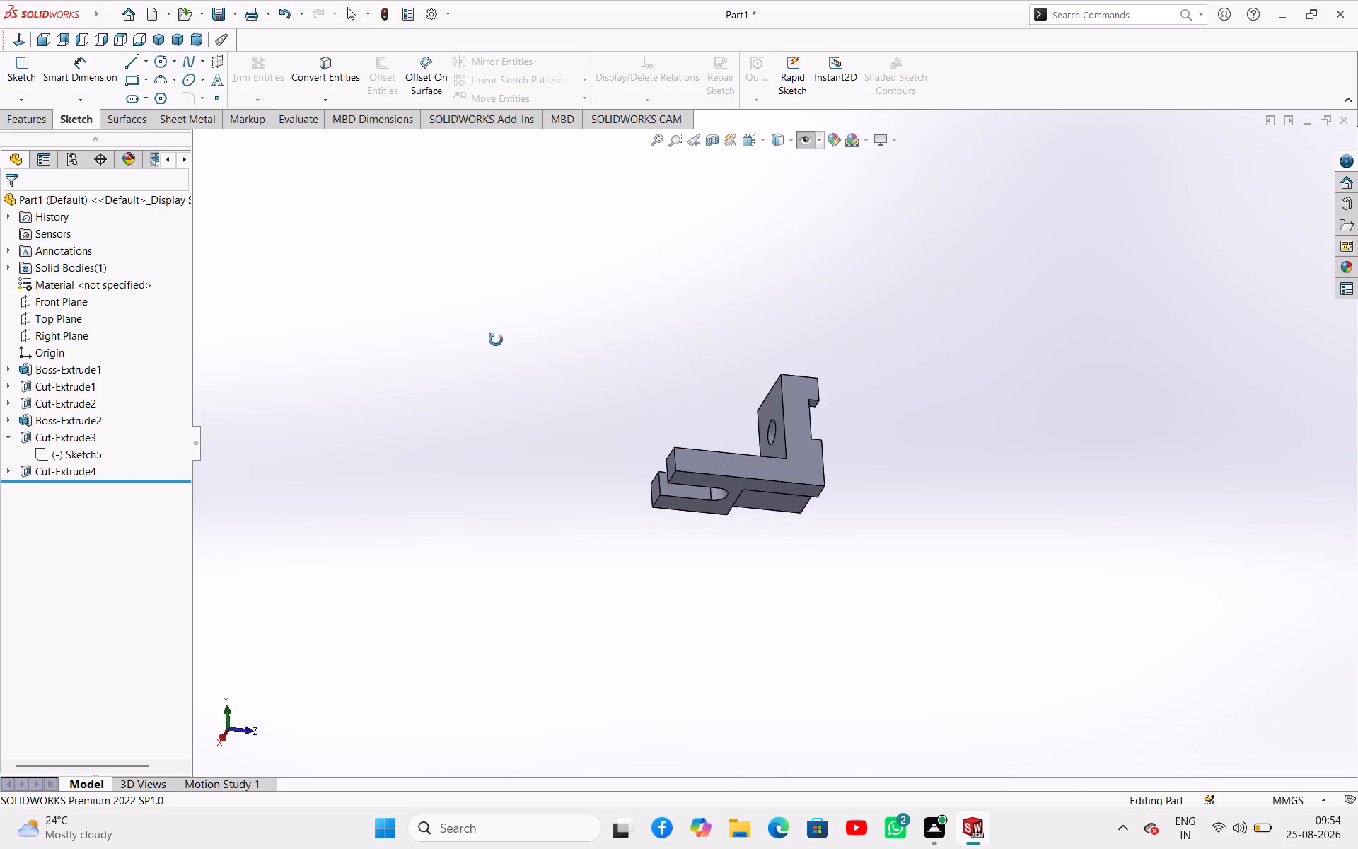
{"action": "middle_click_drag", "start_coordinate": [496, 340], "coordinate": [624, 330]}
{"action": "scroll", "coordinate": [702, 386], "scroll_direction": "up", "scroll_amount": 6}
{"action": "scroll", "coordinate": [728, 487], "scroll_direction": "down", "scroll_amount": 8}
{"action": "scroll", "coordinate": [934, 175], "scroll_direction": "down", "scroll_amount": 4}
{"action": "scroll", "coordinate": [472, 257], "scroll_direction": "down", "scroll_amount": 20}
{"action": "scroll", "coordinate": [472, 257], "scroll_direction": "down", "scroll_amount": 2}
{"action": "scroll", "coordinate": [360, 291], "scroll_direction": "down", "scroll_amount": 5}
{"action": "scroll", "coordinate": [370, 275], "scroll_direction": "up", "scroll_amount": 3}
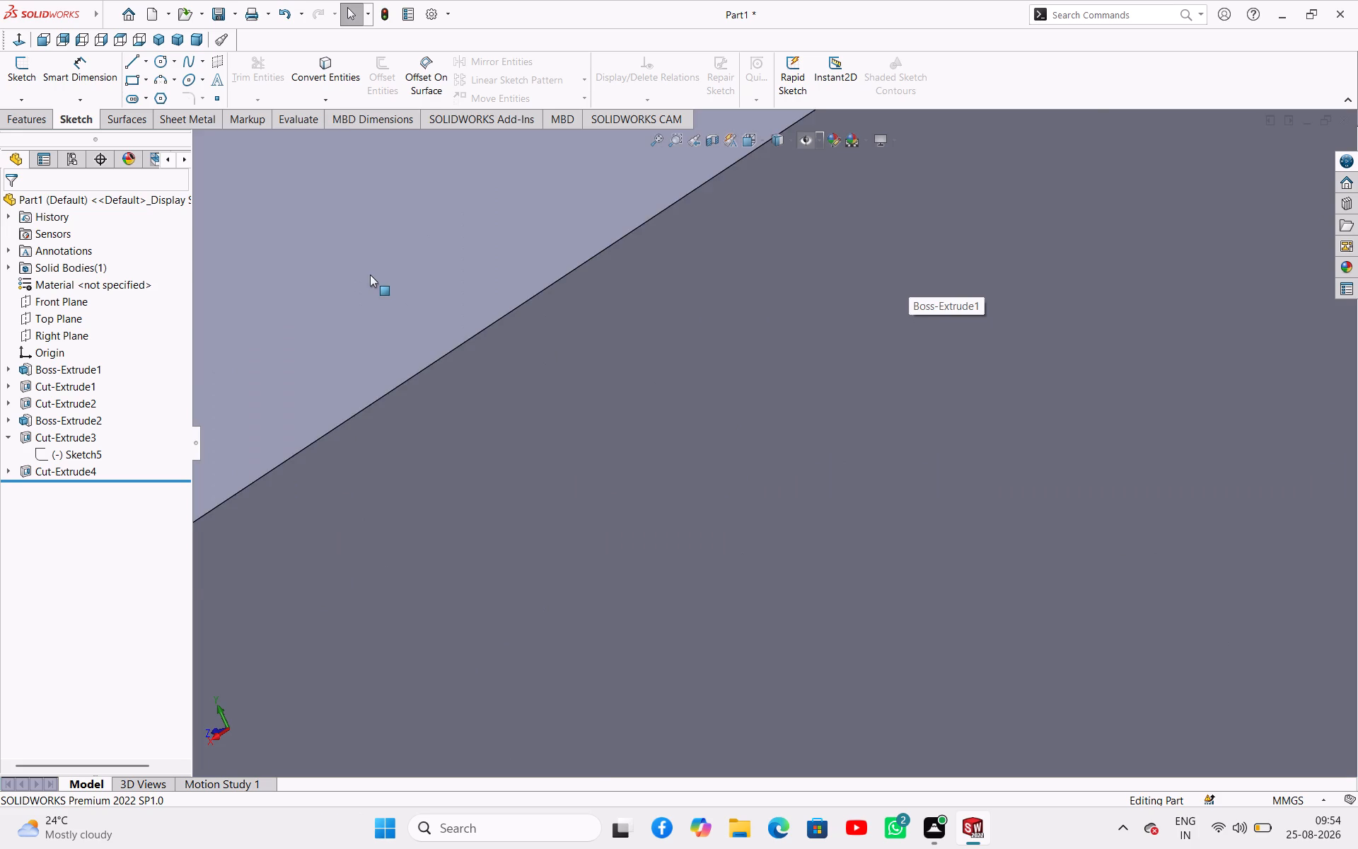
{"action": "scroll", "coordinate": [370, 275], "scroll_direction": "up", "scroll_amount": 7}
{"action": "scroll", "coordinate": [355, 461], "scroll_direction": "down", "scroll_amount": 4}
{"action": "scroll", "coordinate": [657, 607], "scroll_direction": "down", "scroll_amount": 7}
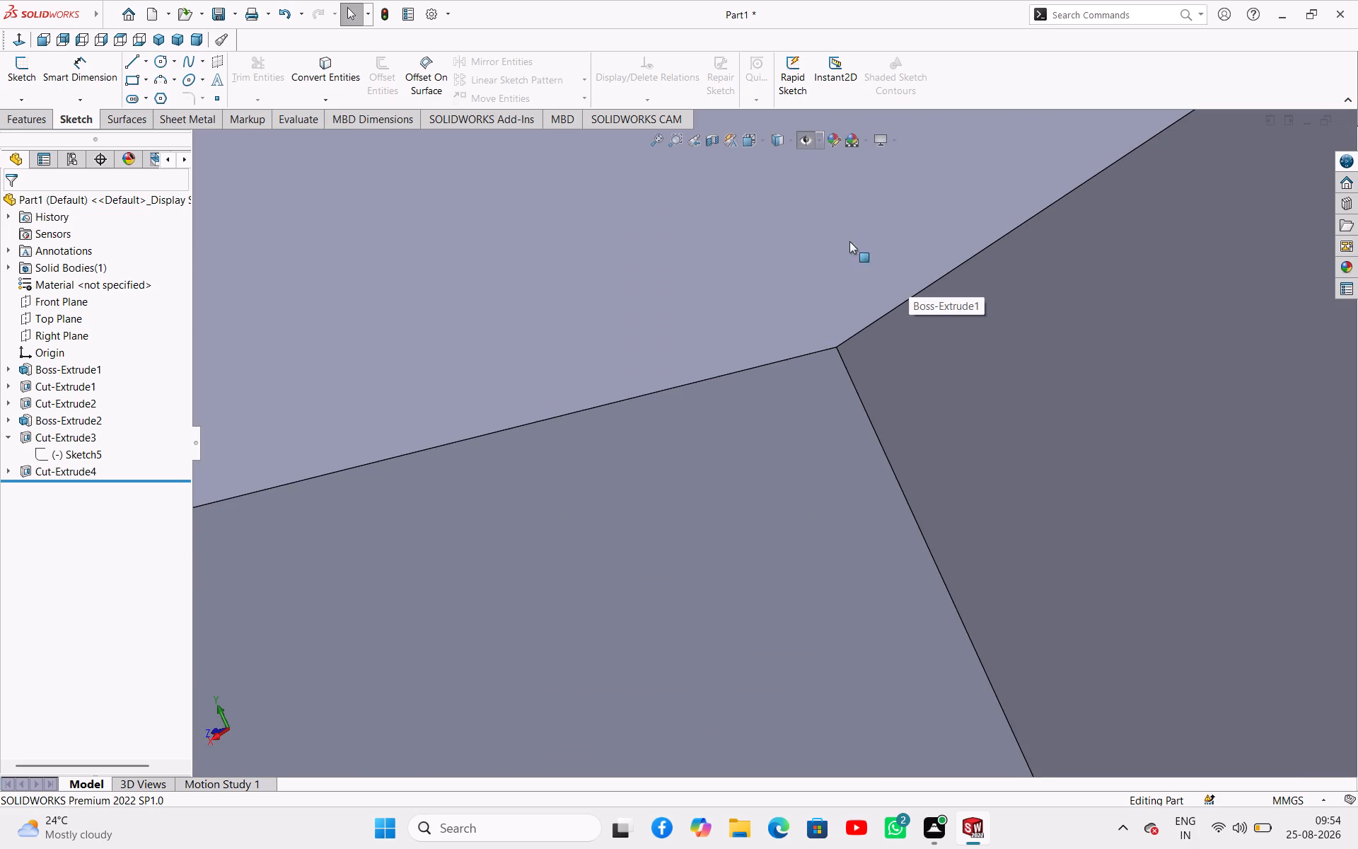
{"action": "scroll", "coordinate": [873, 267], "scroll_direction": "down", "scroll_amount": 12}
{"action": "scroll", "coordinate": [456, 603], "scroll_direction": "down", "scroll_amount": 3}
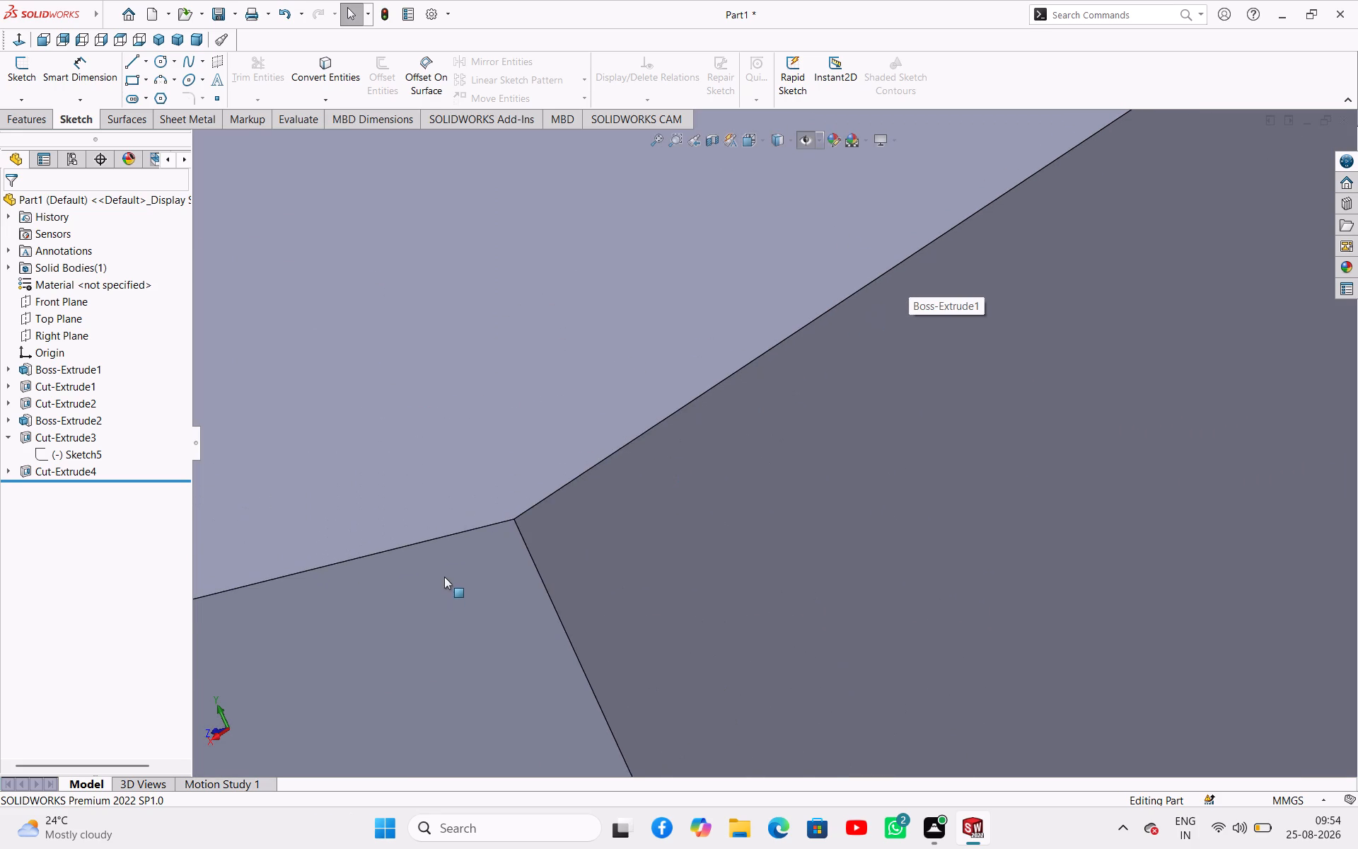
{"action": "scroll", "coordinate": [444, 577], "scroll_direction": "down", "scroll_amount": 2}
{"action": "scroll", "coordinate": [856, 489], "scroll_direction": "down", "scroll_amount": 4}
{"action": "scroll", "coordinate": [395, 257], "scroll_direction": "down", "scroll_amount": 9}
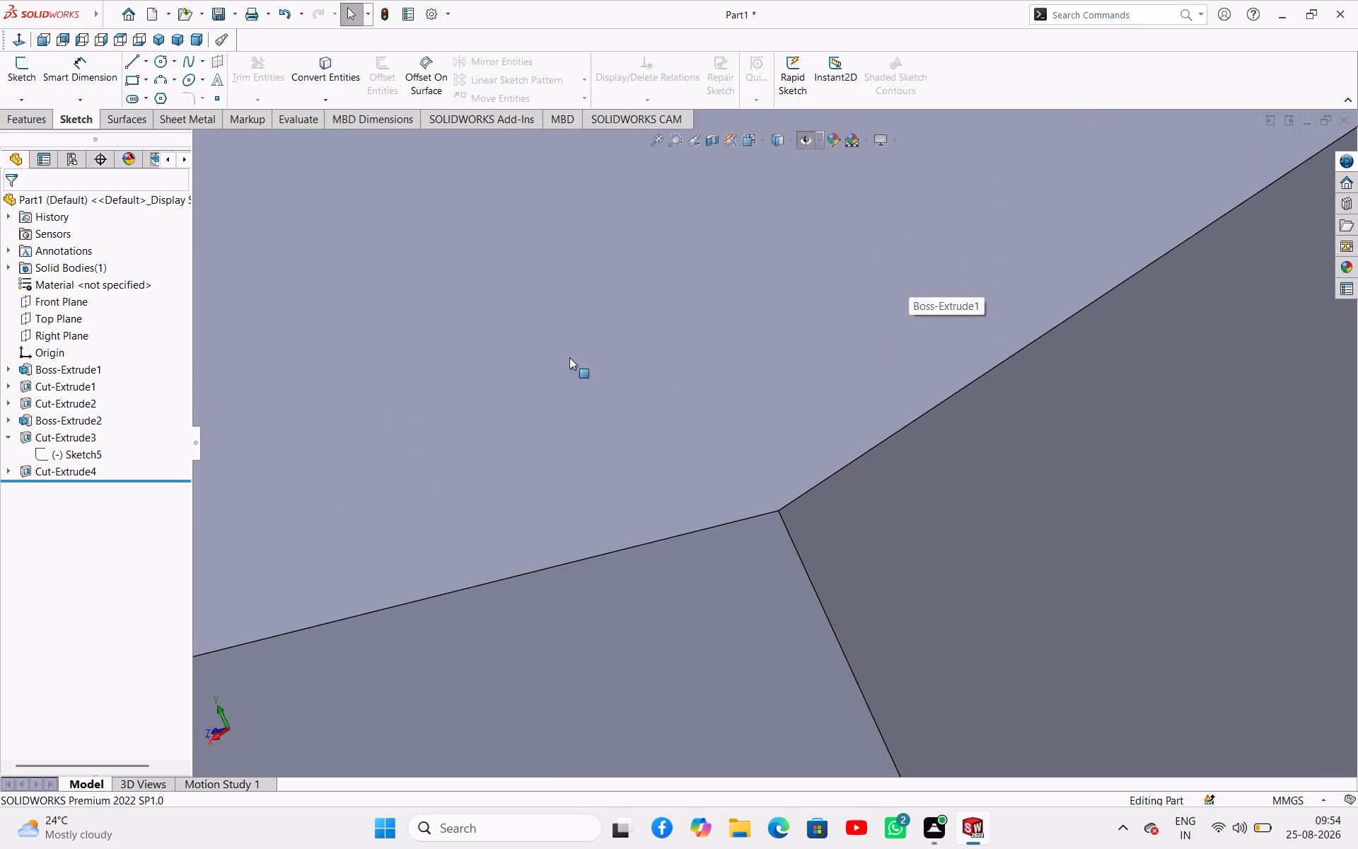
{"action": "scroll", "coordinate": [1048, 720], "scroll_direction": "down", "scroll_amount": 4}
{"action": "scroll", "coordinate": [518, 483], "scroll_direction": "down", "scroll_amount": 3}
{"action": "scroll", "coordinate": [711, 184], "scroll_direction": "down", "scroll_amount": 2}
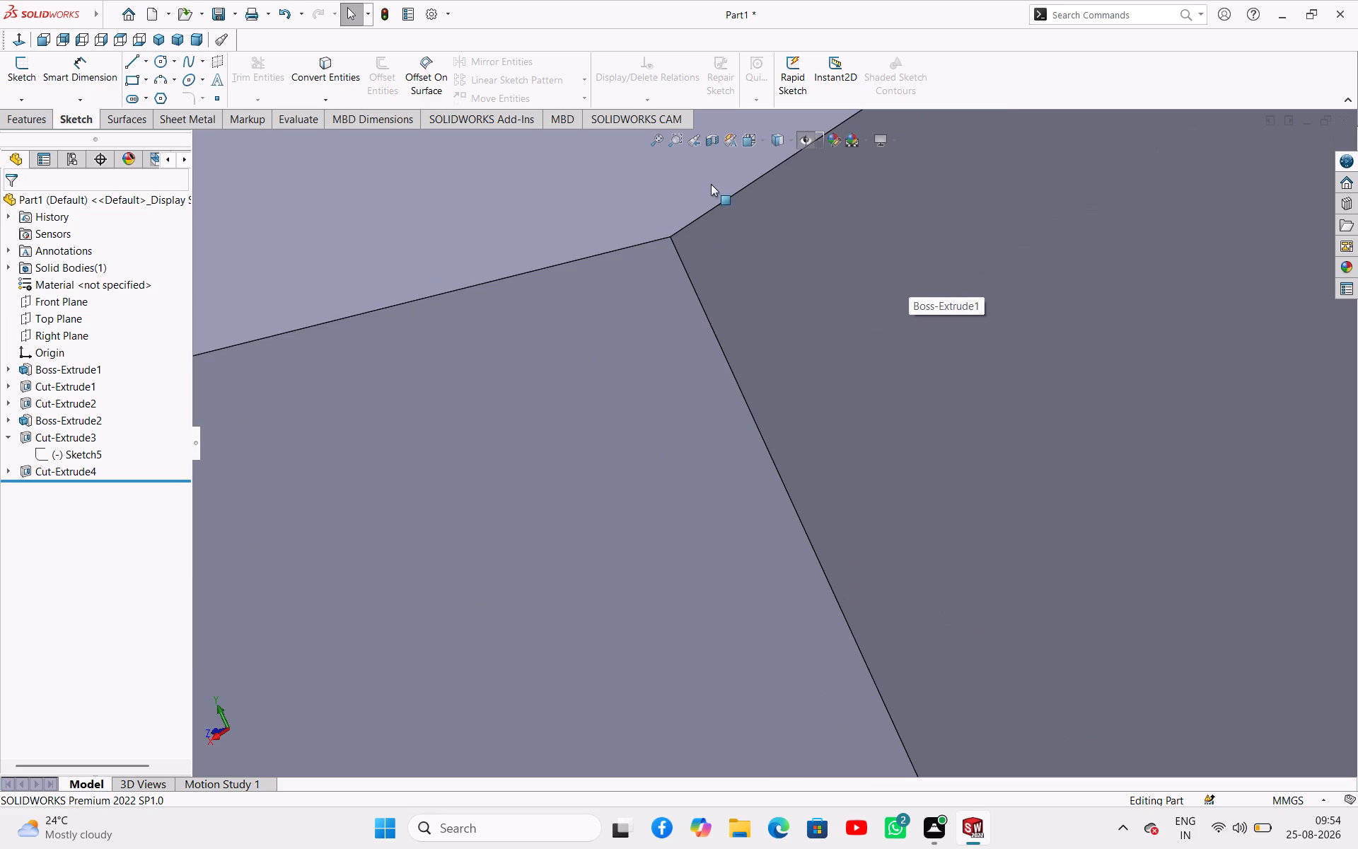
{"action": "scroll", "coordinate": [711, 184], "scroll_direction": "down", "scroll_amount": 2}
{"action": "scroll", "coordinate": [704, 399], "scroll_direction": "down", "scroll_amount": 3}
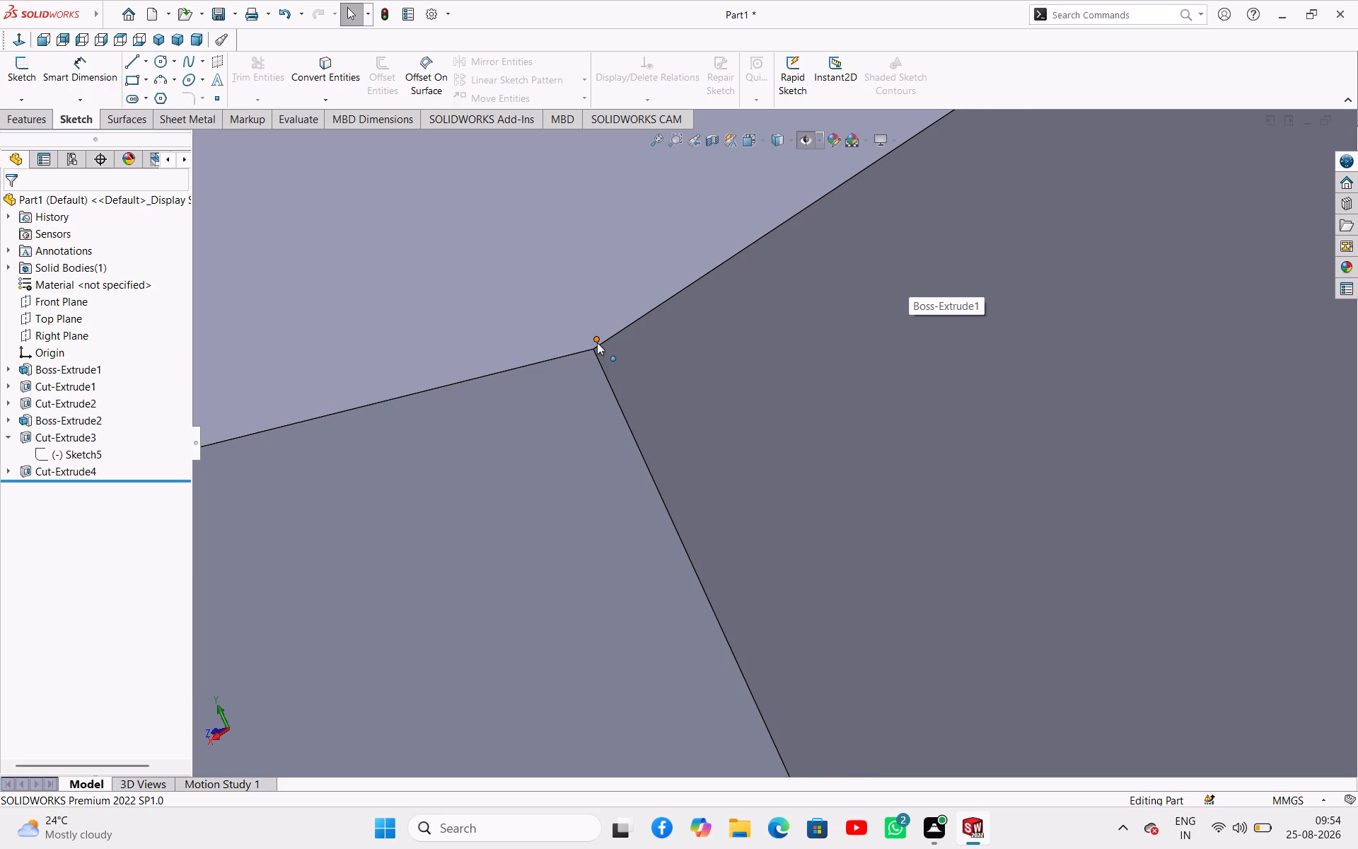
{"action": "left_click", "coordinate": [596, 341]}
{"action": "scroll", "coordinate": [680, 367], "scroll_direction": "up", "scroll_amount": 6}
{"action": "scroll", "coordinate": [798, 382], "scroll_direction": "up", "scroll_amount": 10}
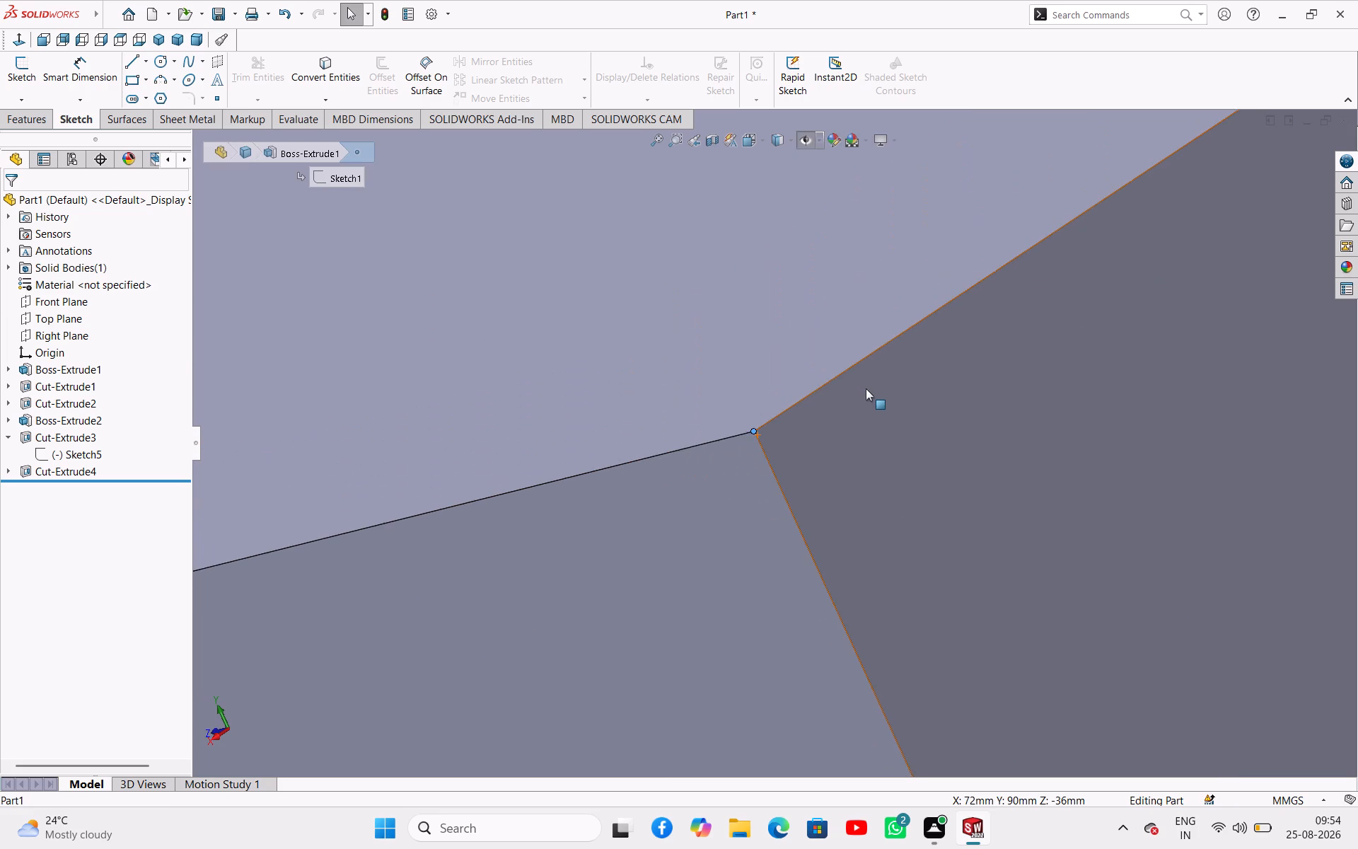
{"action": "scroll", "coordinate": [866, 388], "scroll_direction": "up", "scroll_amount": 20}
{"action": "scroll", "coordinate": [866, 388], "scroll_direction": "up", "scroll_amount": 19}
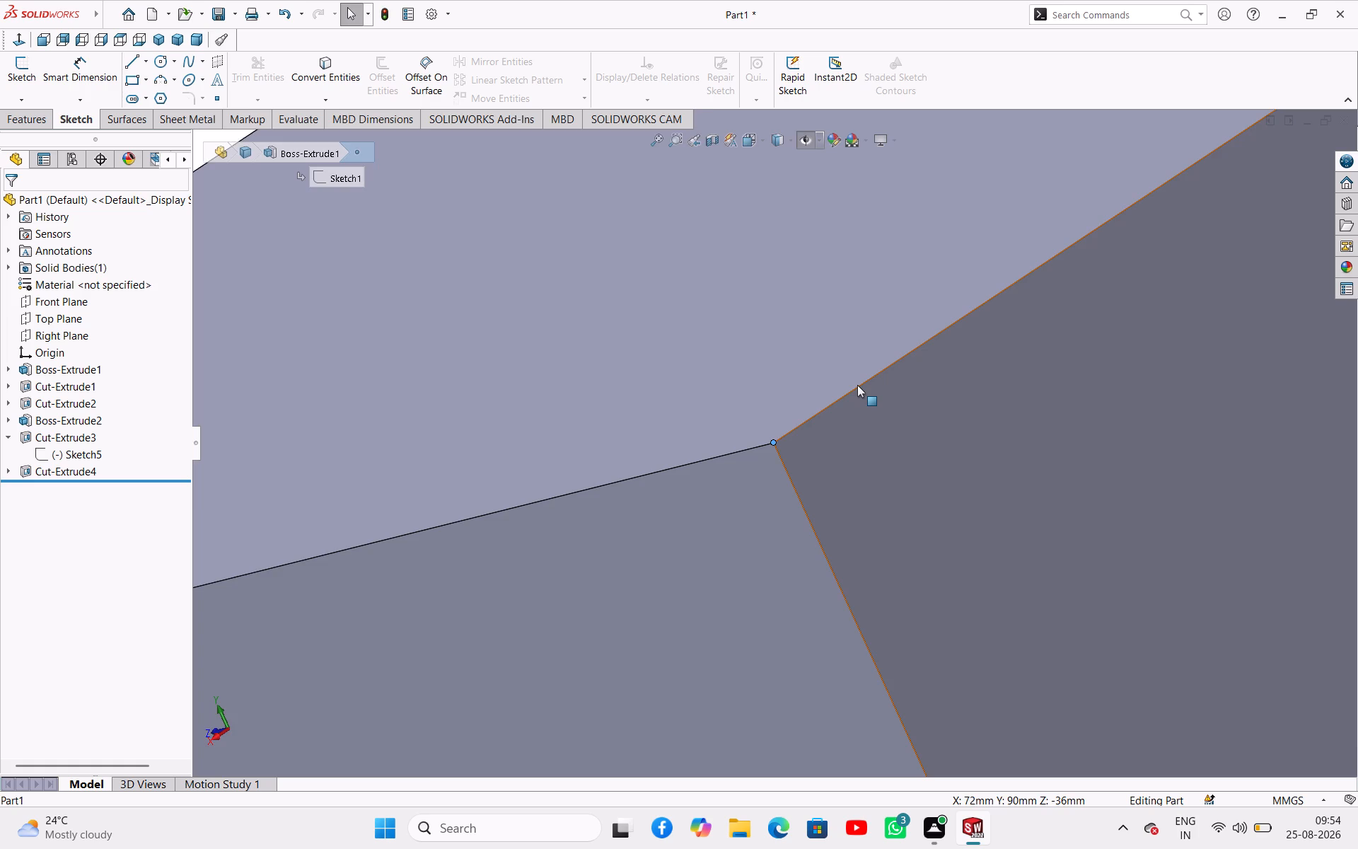
{"action": "scroll", "coordinate": [857, 385], "scroll_direction": "up", "scroll_amount": 20}
{"action": "scroll", "coordinate": [857, 385], "scroll_direction": "up", "scroll_amount": 3}
{"action": "scroll", "coordinate": [866, 432], "scroll_direction": "down", "scroll_amount": 10}
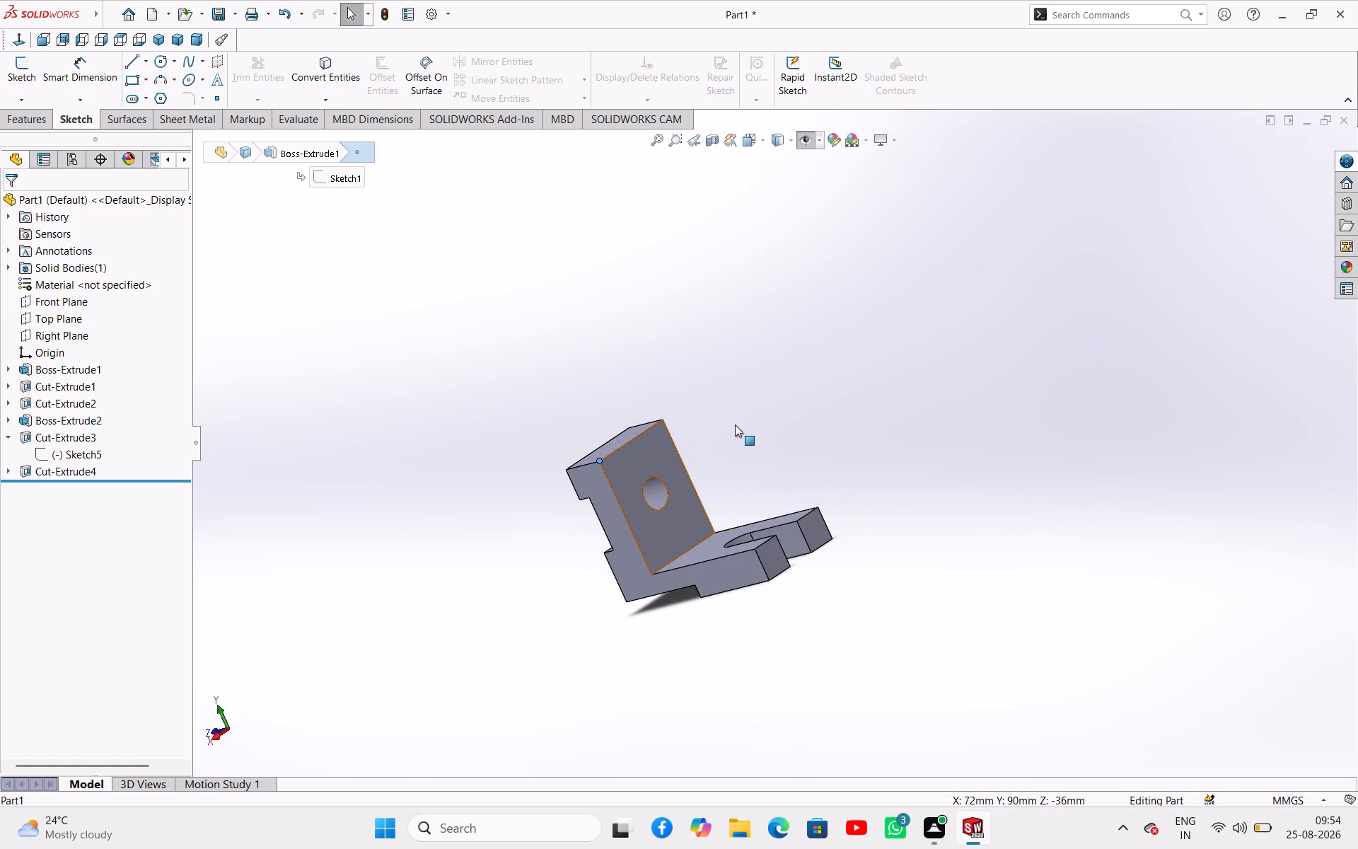
Examine the 24 mm hole's bore up close from the block's back, and view the whole bracket with its base step.
{"action": "left_click", "coordinate": [722, 411]}
{"action": "scroll", "coordinate": [552, 449], "scroll_direction": "up", "scroll_amount": 5}
{"action": "scroll", "coordinate": [571, 474], "scroll_direction": "down", "scroll_amount": 17}
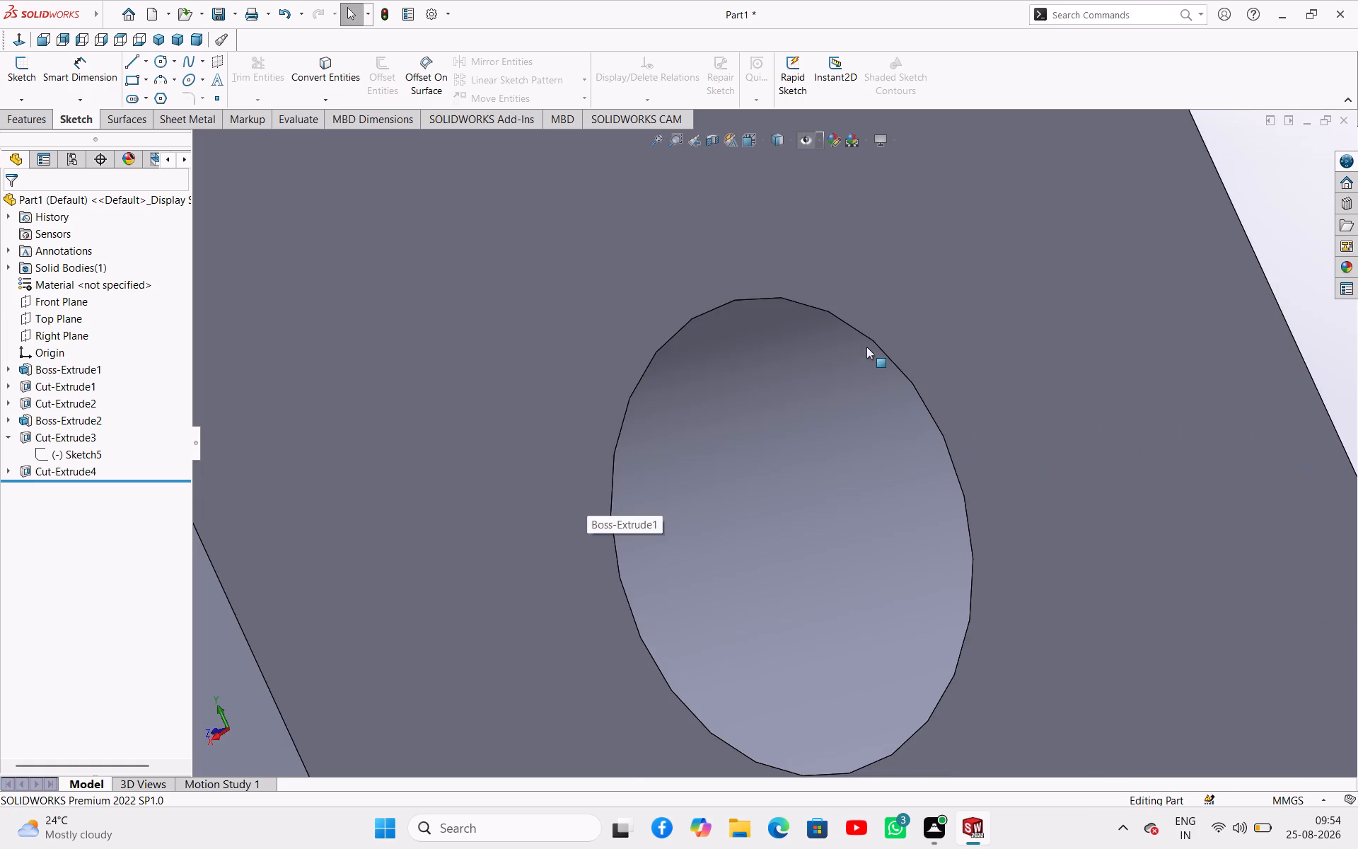
{"action": "left_click", "coordinate": [793, 364]}
{"action": "scroll", "coordinate": [944, 347], "scroll_direction": "up", "scroll_amount": 11}
{"action": "left_click", "coordinate": [969, 343]}
{"action": "scroll", "coordinate": [833, 339], "scroll_direction": "up", "scroll_amount": 2}
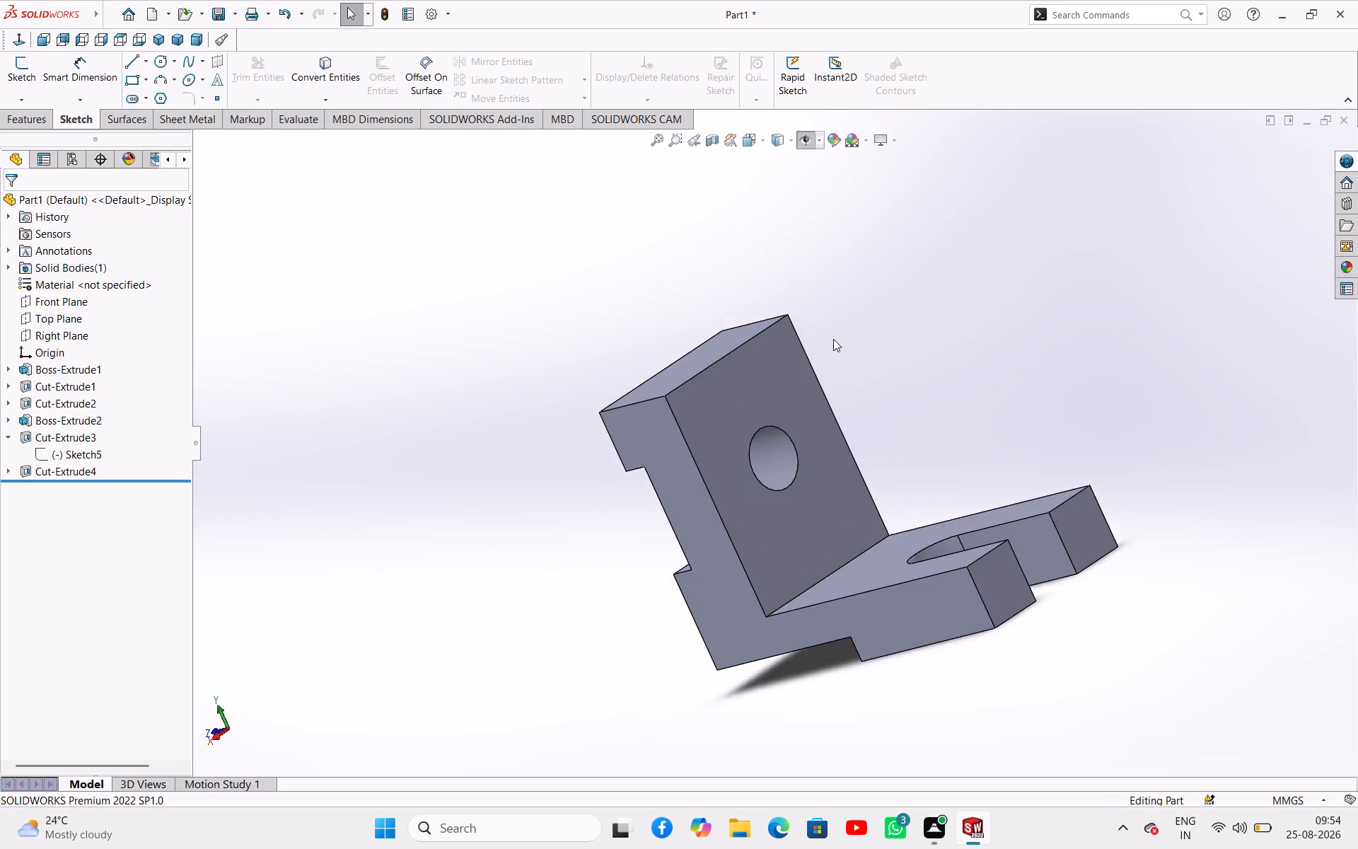
{"action": "scroll", "coordinate": [833, 339], "scroll_direction": "up", "scroll_amount": 8}
{"action": "scroll", "coordinate": [815, 439], "scroll_direction": "down", "scroll_amount": 11}
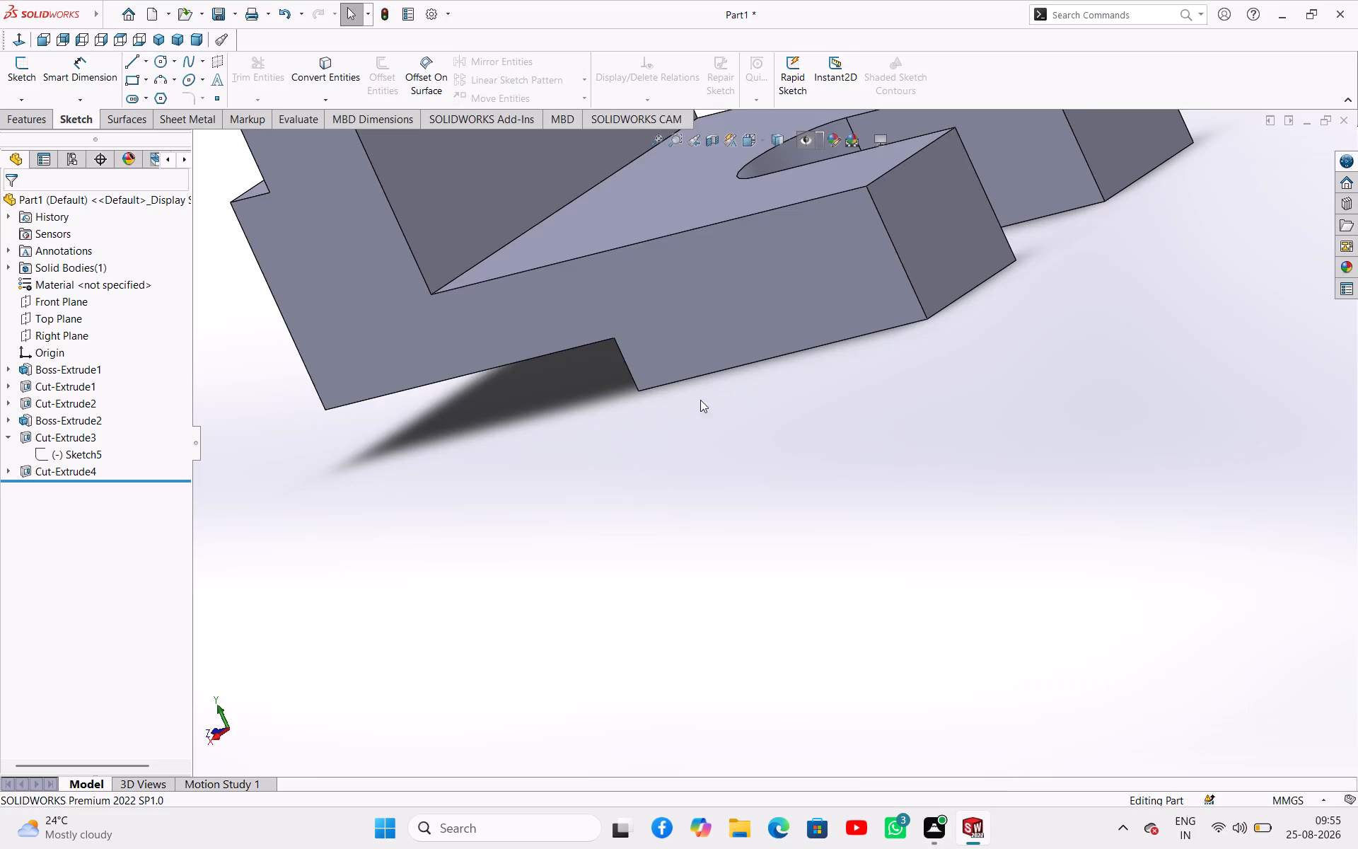
{"action": "scroll", "coordinate": [760, 330], "scroll_direction": "up", "scroll_amount": 11}
Compare the 24 mm hole's bore with the base slot by selecting the bore, the slot's rounded end and its straight wall.
{"action": "scroll", "coordinate": [697, 313], "scroll_direction": "down", "scroll_amount": 9}
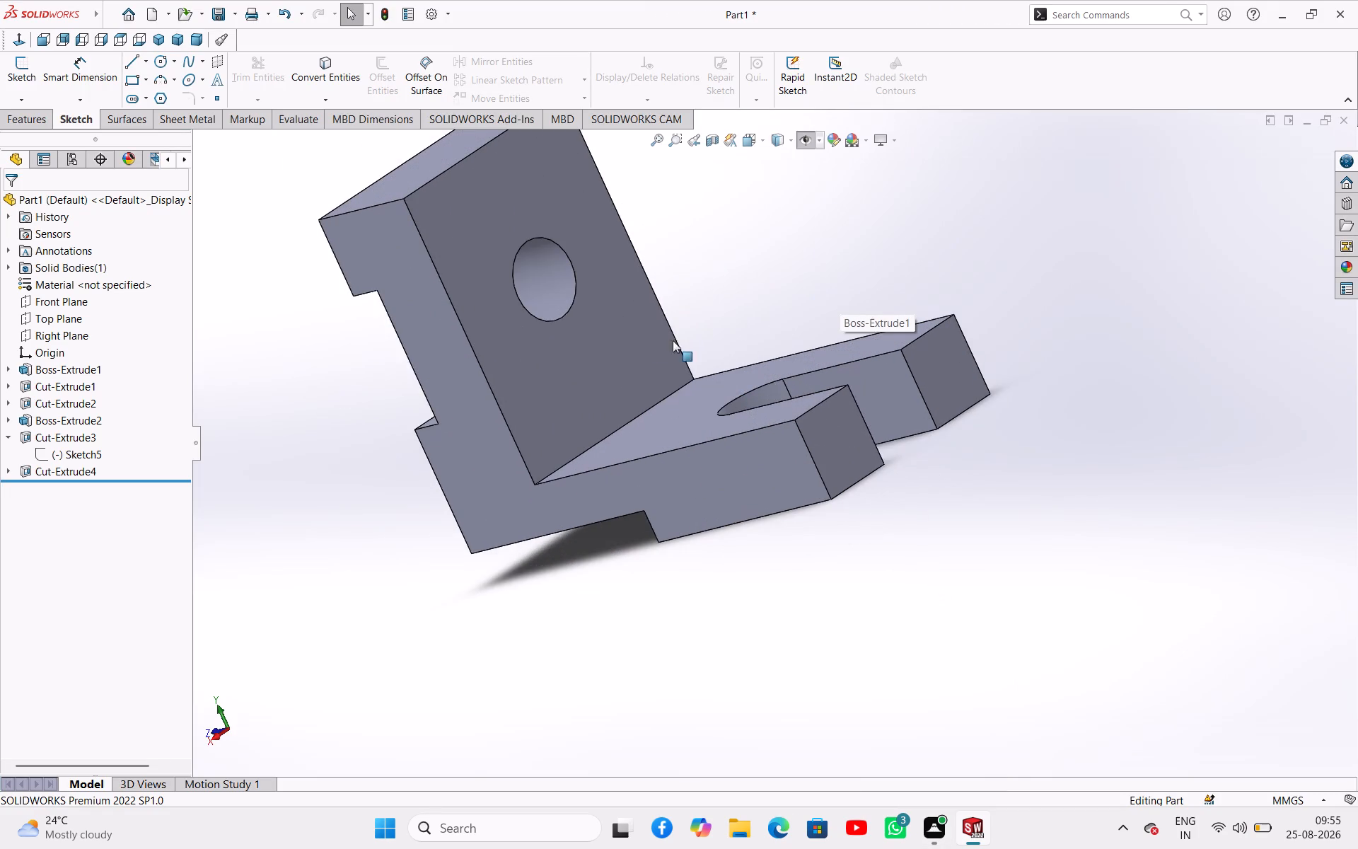
{"action": "scroll", "coordinate": [613, 336], "scroll_direction": "down", "scroll_amount": 2}
{"action": "left_click", "coordinate": [559, 333]}
{"action": "left_click", "coordinate": [829, 262]}
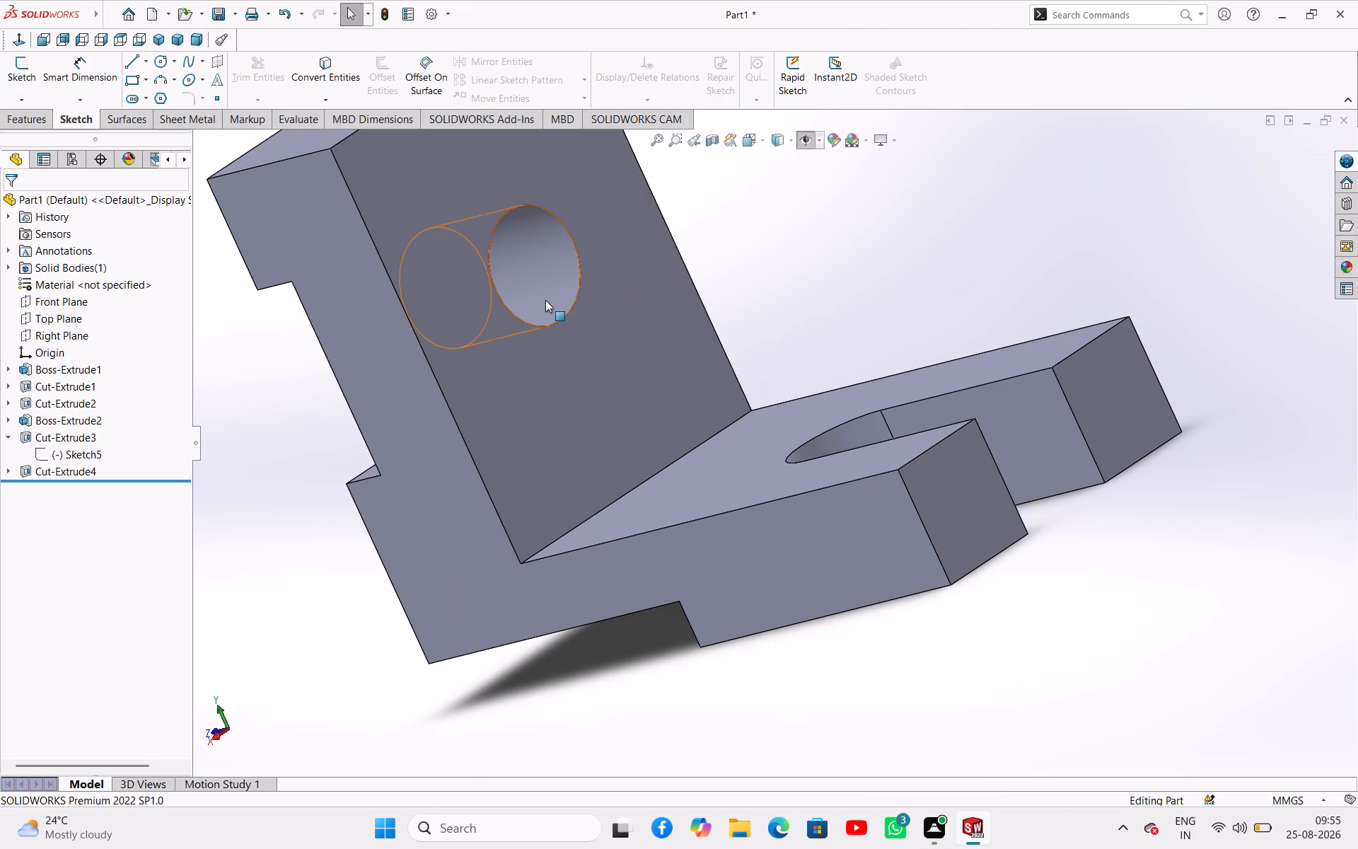
{"action": "left_click", "coordinate": [547, 299]}
{"action": "left_click", "coordinate": [850, 430]}
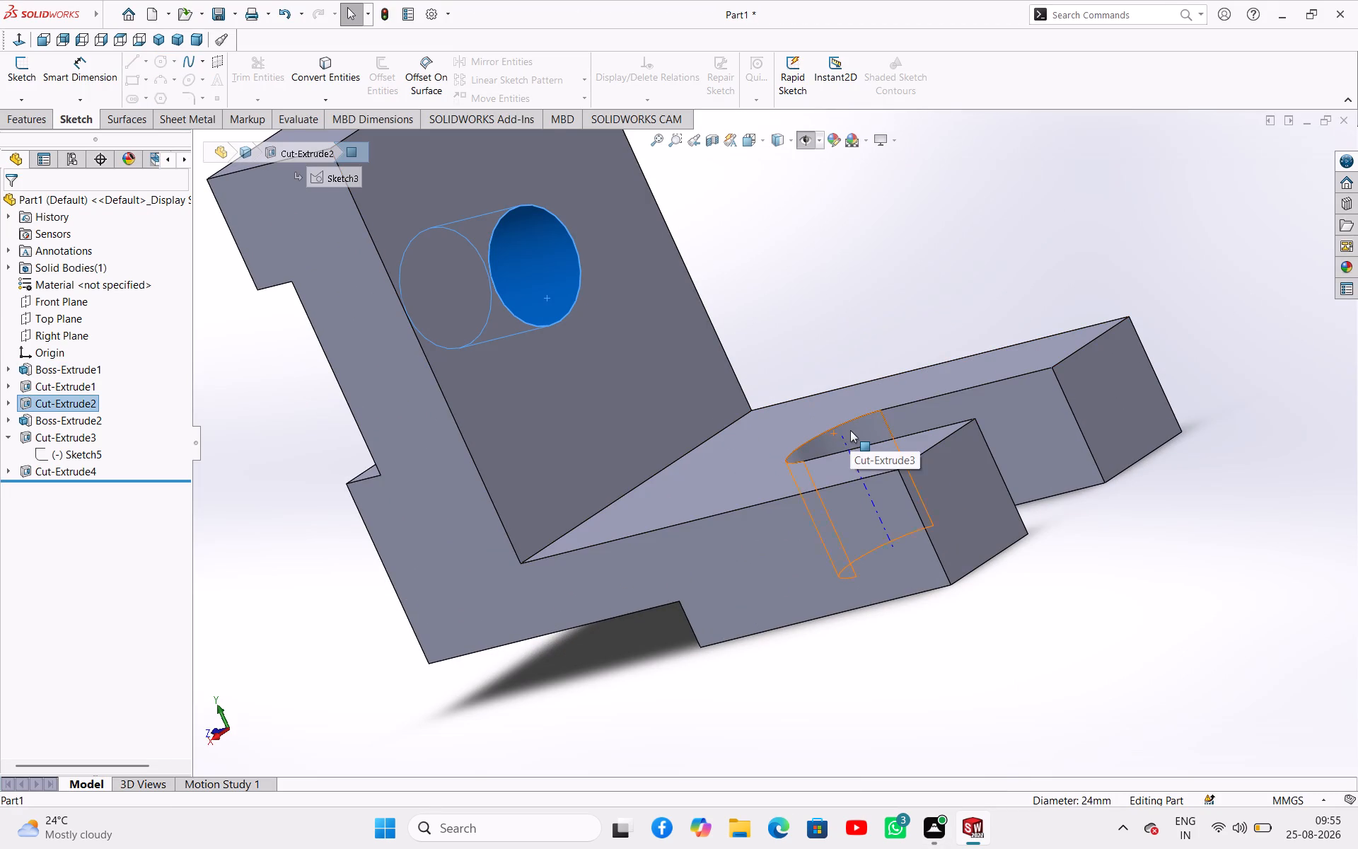
{"action": "left_click", "coordinate": [1115, 439]}
{"action": "left_click", "coordinate": [1051, 427]}
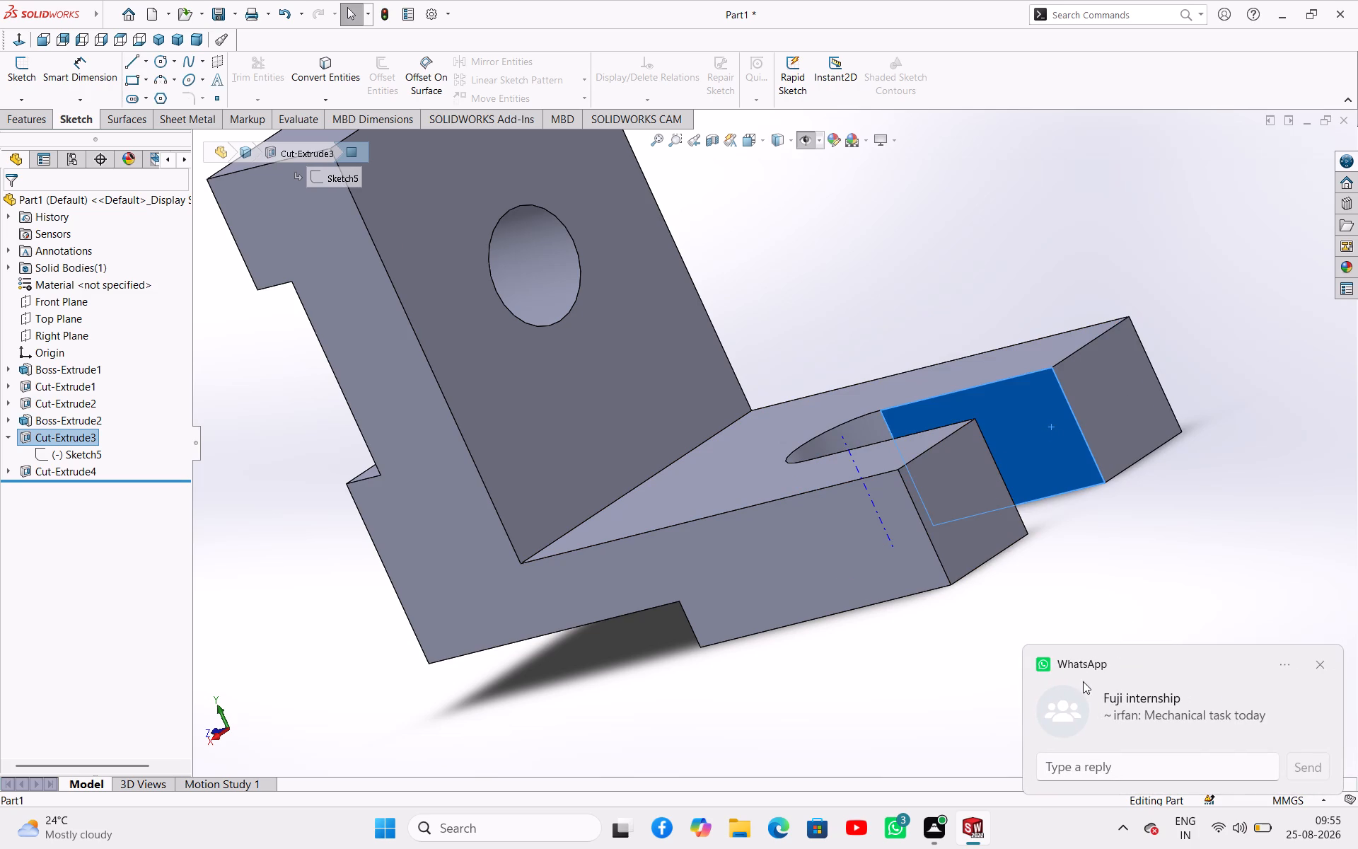
{"action": "left_click", "coordinate": [1319, 663]}
Recheck the side profile, base top, fork end, slot walls, block's back face and hole bore by selecting each.
{"action": "left_click", "coordinate": [779, 575]}
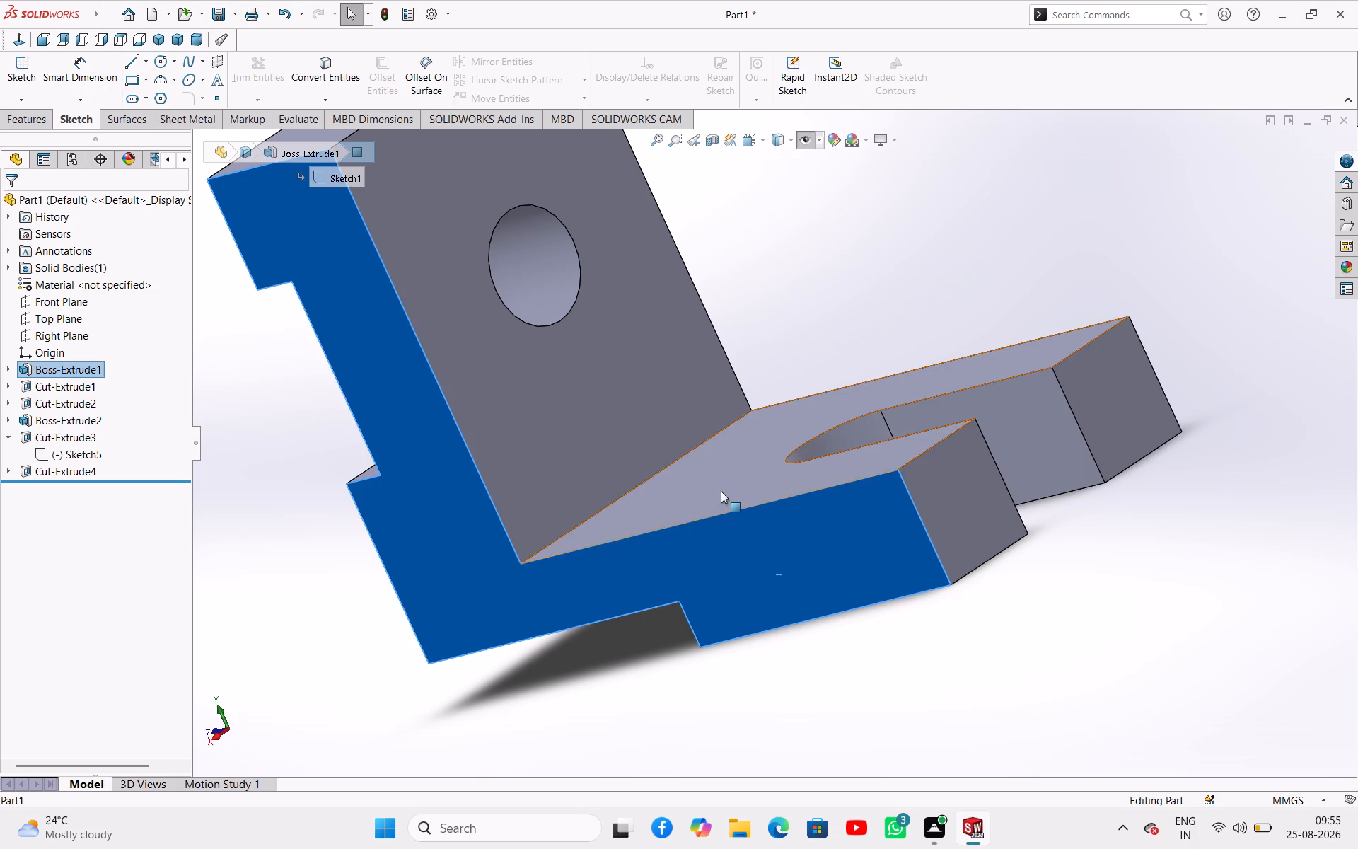
{"action": "left_click", "coordinate": [721, 491]}
{"action": "left_click", "coordinate": [668, 311]}
{"action": "left_click", "coordinate": [567, 285]}
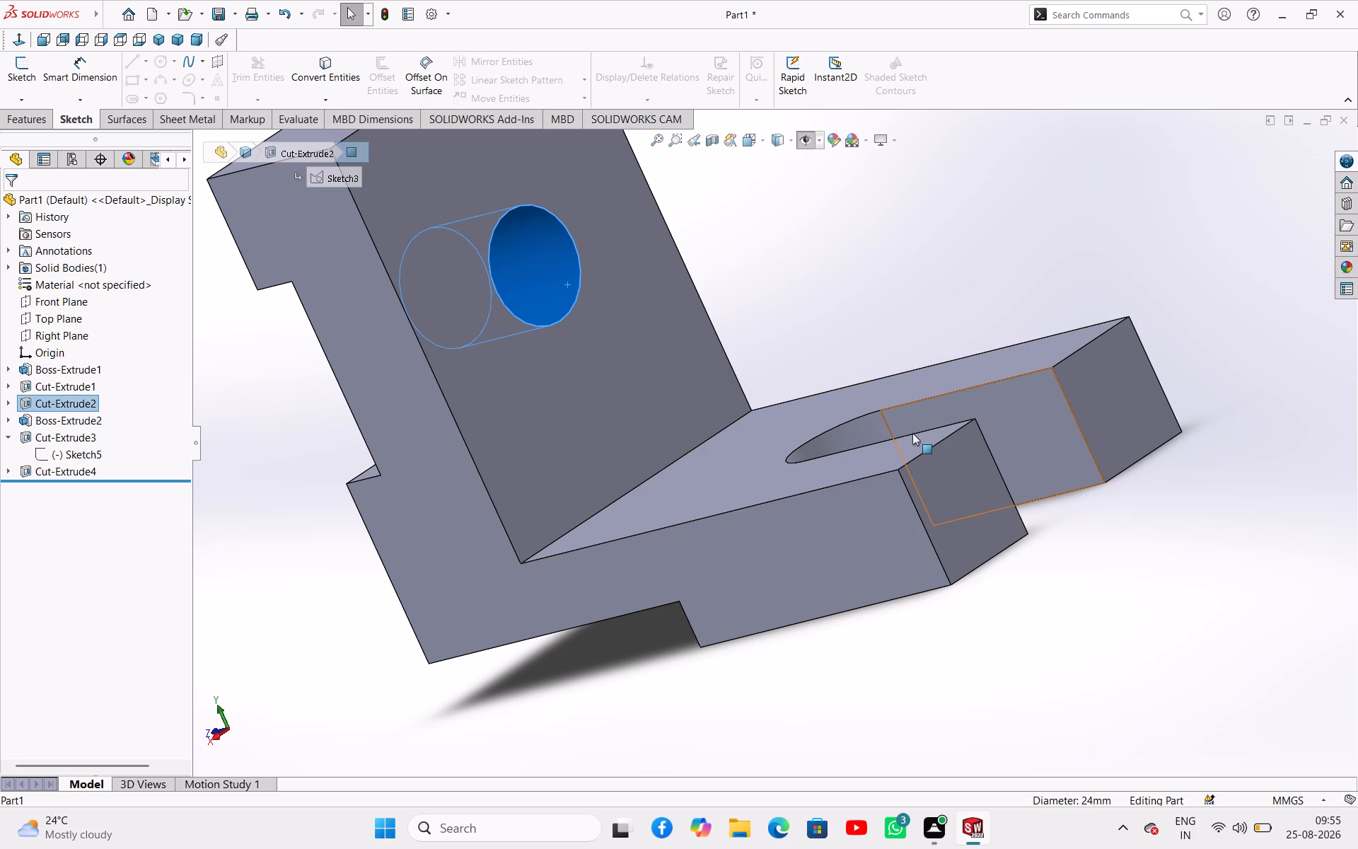
{"action": "left_click", "coordinate": [921, 419]}
{"action": "left_click", "coordinate": [865, 423]}
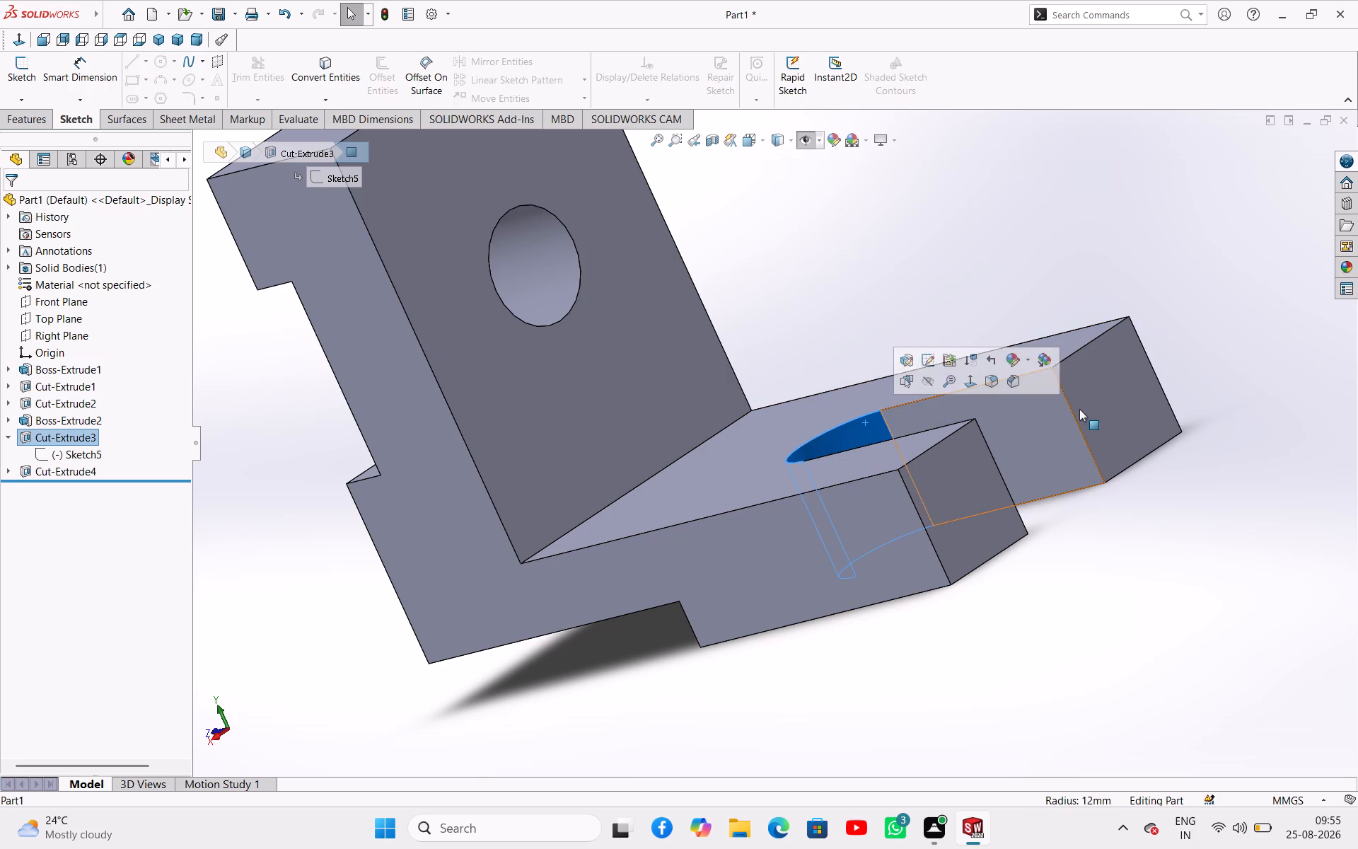
{"action": "left_click", "coordinate": [1120, 398]}
{"action": "left_click", "coordinate": [900, 506]}
{"action": "left_click", "coordinate": [579, 455]}
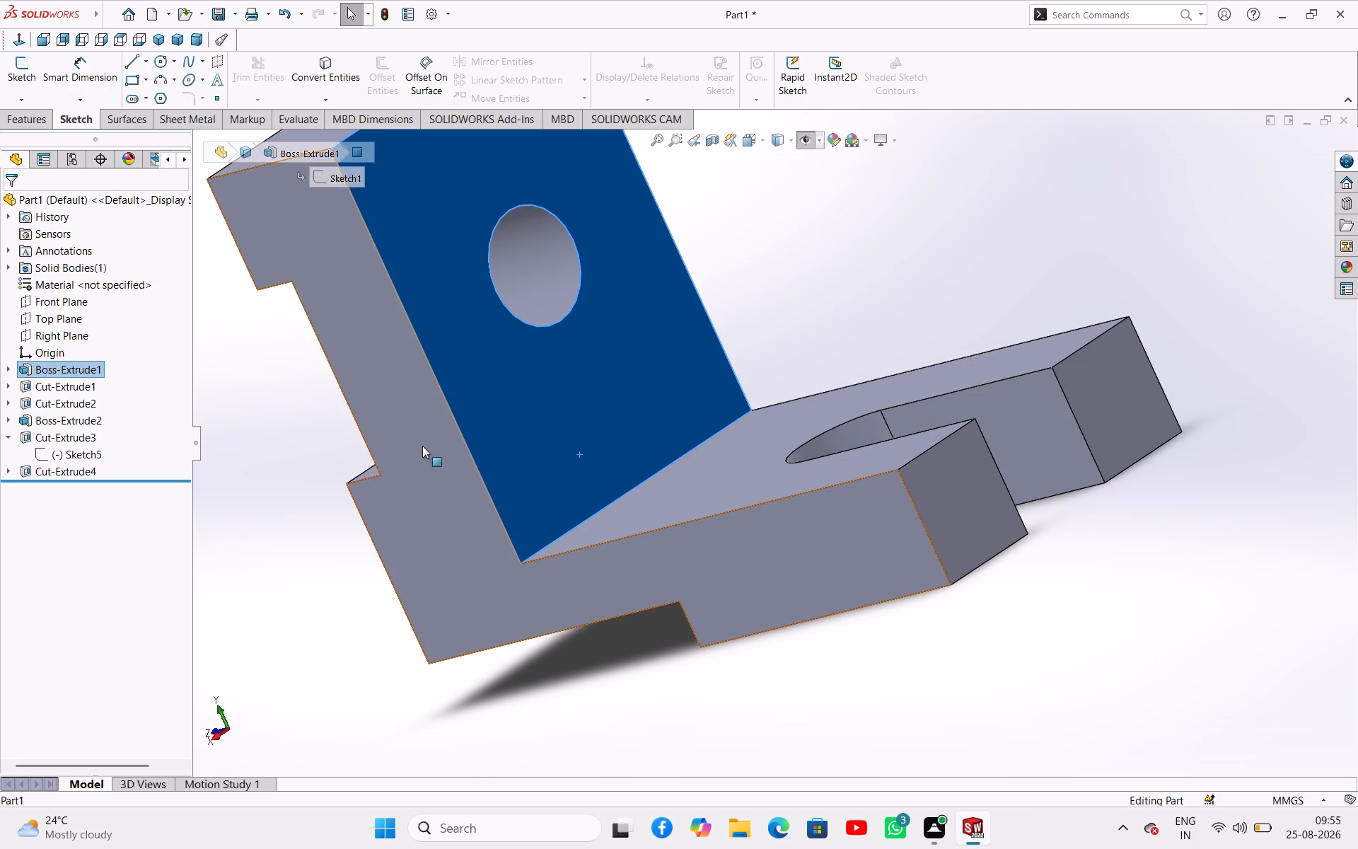
Inspect the front recess's curved and flat lower walls by selecting them and viewing the upright block from the front.
{"action": "left_click", "coordinate": [368, 473]}
{"action": "middle_click_drag", "start_coordinate": [327, 458], "coordinate": [447, 451]}
{"action": "left_click", "coordinate": [273, 429]}
{"action": "left_click", "coordinate": [217, 354]}
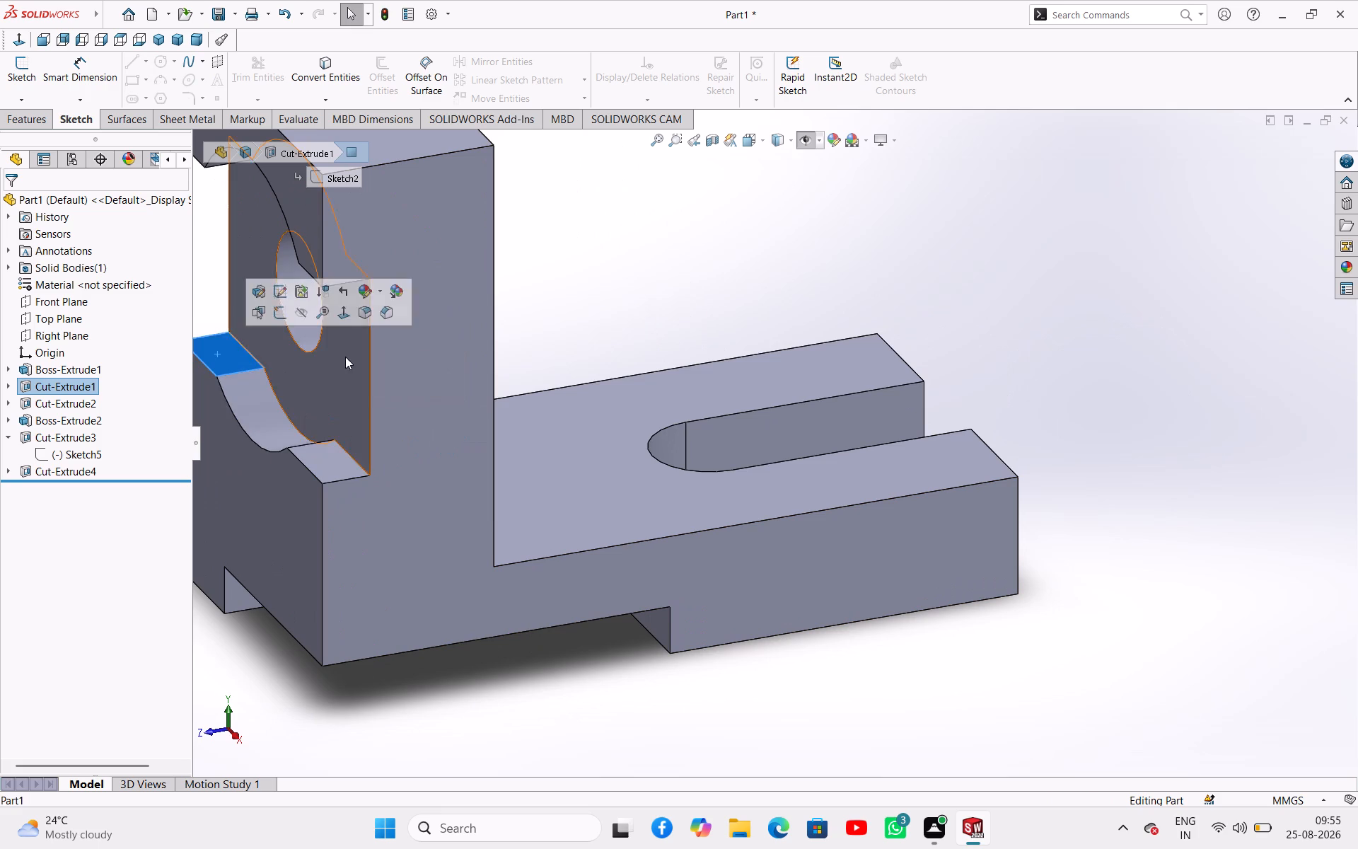
{"action": "scroll", "coordinate": [347, 357], "scroll_direction": "up", "scroll_amount": 5}
{"action": "middle_click_drag", "start_coordinate": [425, 393], "coordinate": [548, 369]}
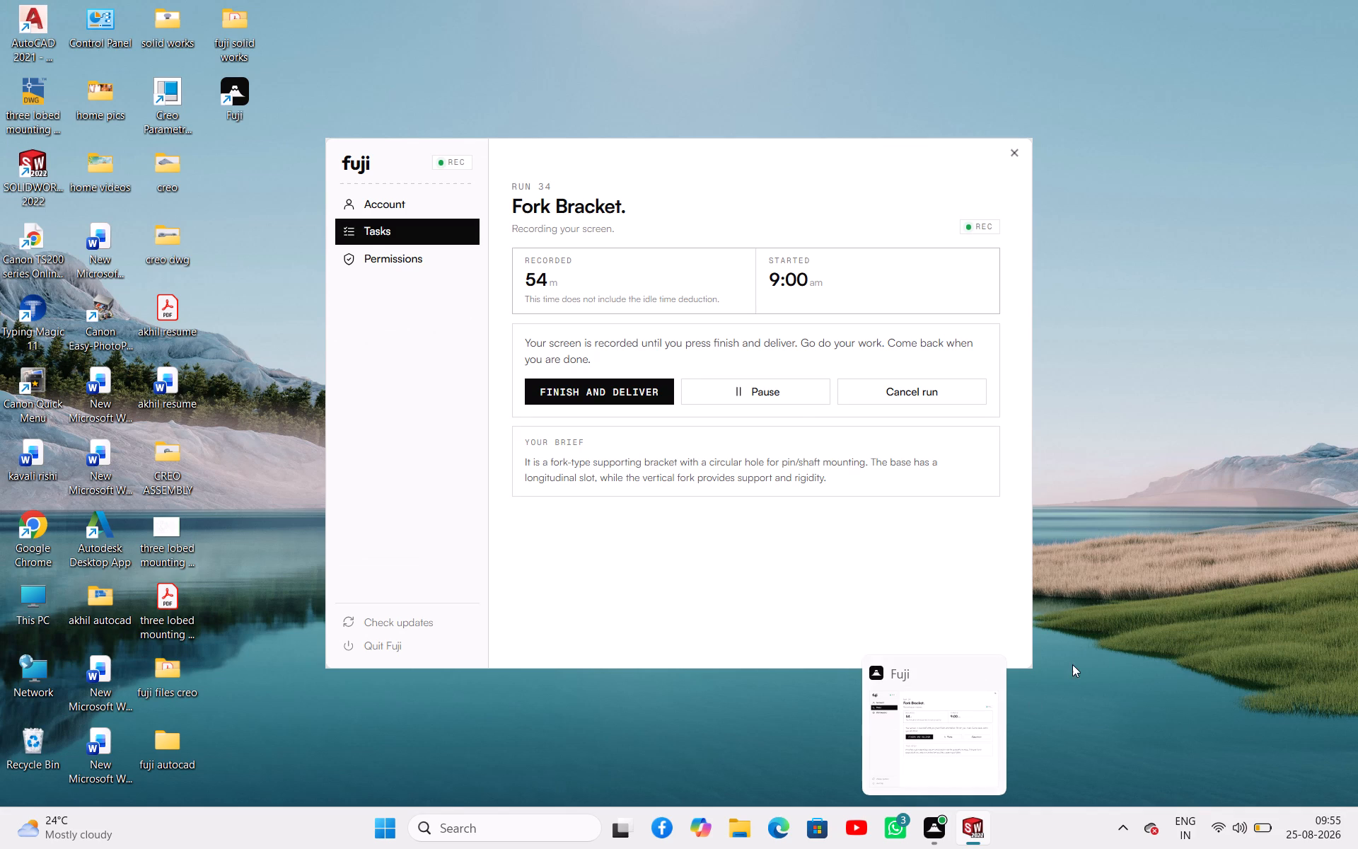
{"action": "scroll", "coordinate": [837, 531], "scroll_direction": "down", "scroll_amount": 3}
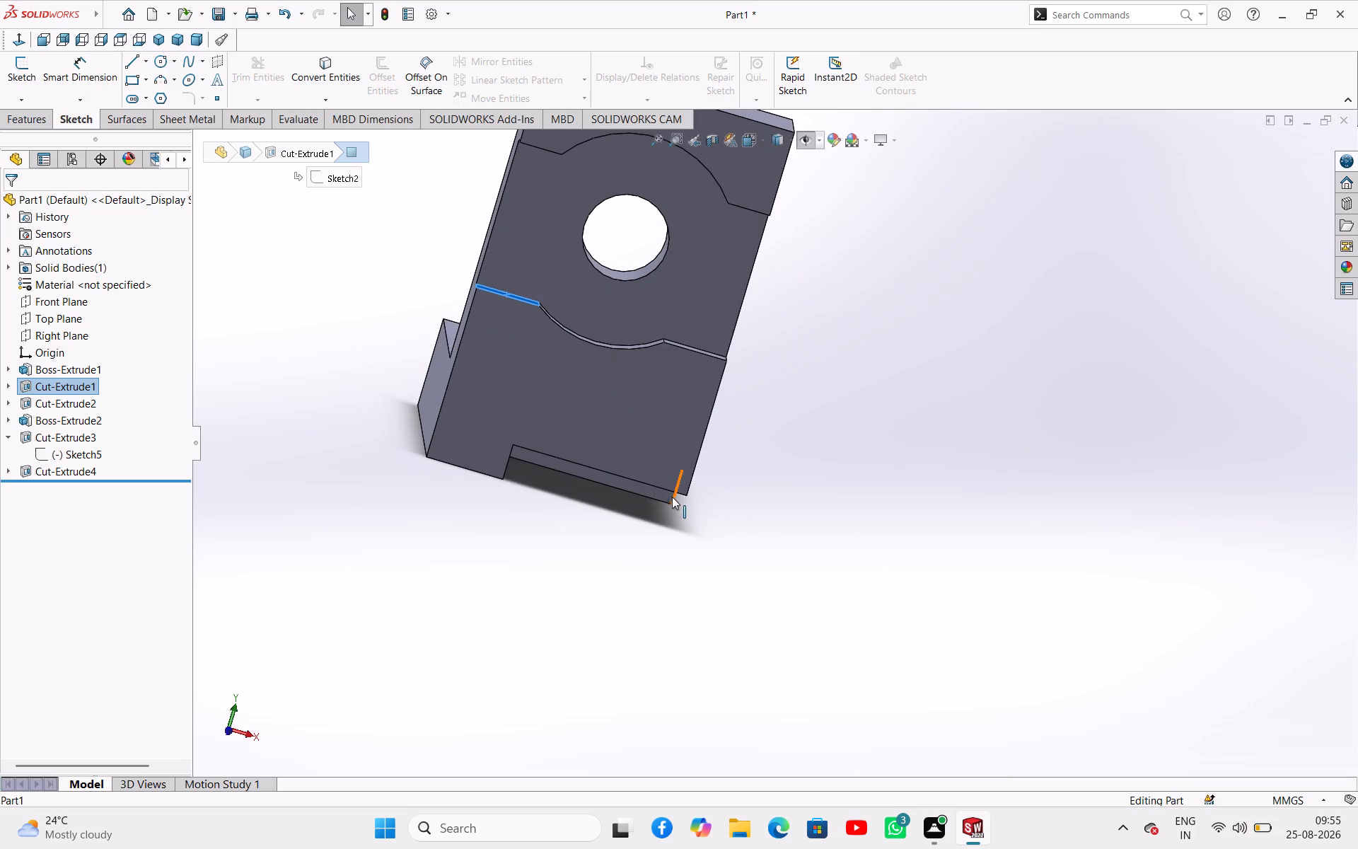
Inspect the upright block's bottom edge area and front recess, and select the 24 mm hole's bore to check it.
{"action": "left_click", "coordinate": [666, 497]}
{"action": "left_click", "coordinate": [913, 656]}
{"action": "scroll", "coordinate": [878, 630], "scroll_direction": "up", "scroll_amount": 5}
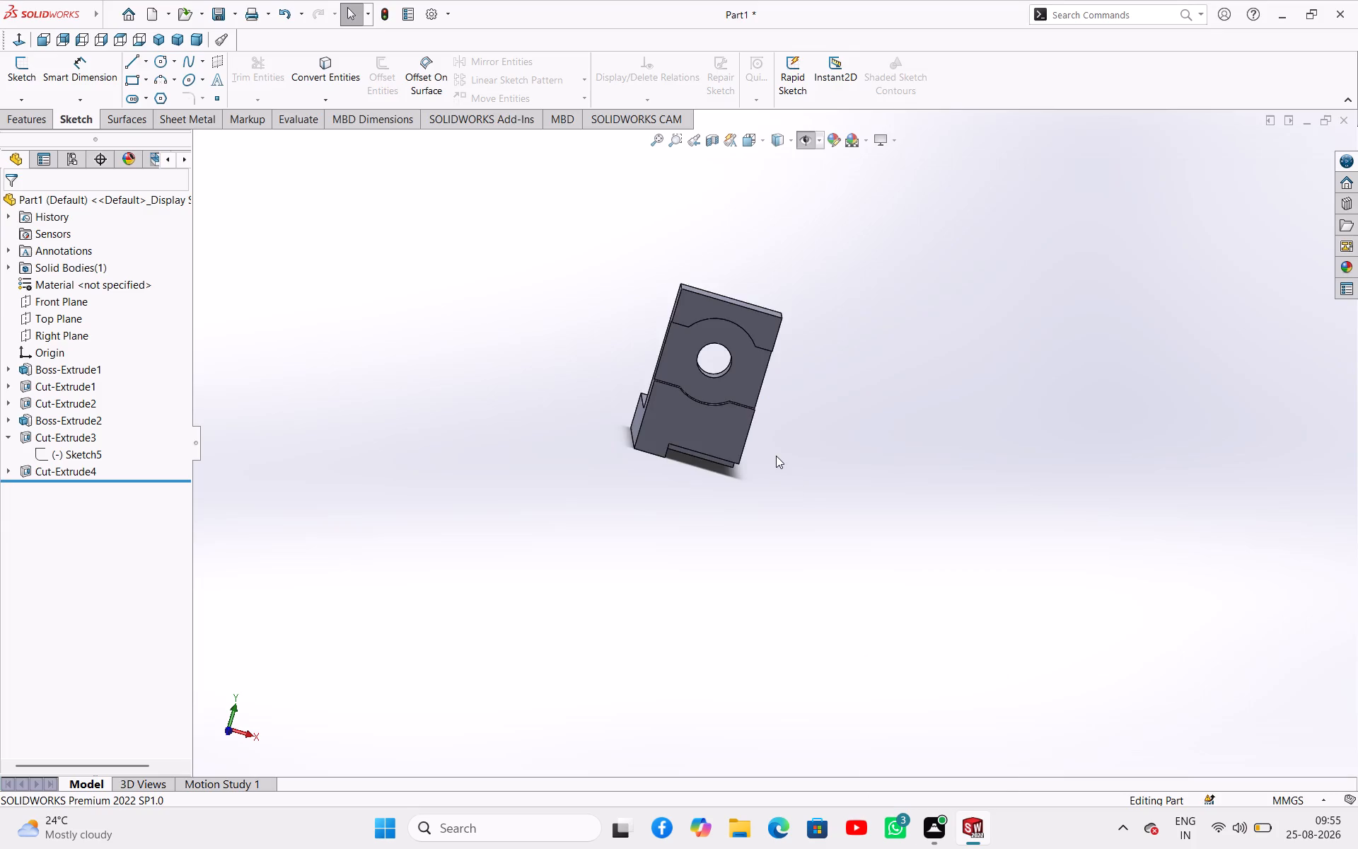
{"action": "scroll", "coordinate": [776, 451], "scroll_direction": "up", "scroll_amount": 4}
{"action": "scroll", "coordinate": [850, 294], "scroll_direction": "down", "scroll_amount": 4}
{"action": "scroll", "coordinate": [563, 509], "scroll_direction": "down", "scroll_amount": 3}
{"action": "scroll", "coordinate": [690, 567], "scroll_direction": "down", "scroll_amount": 2}
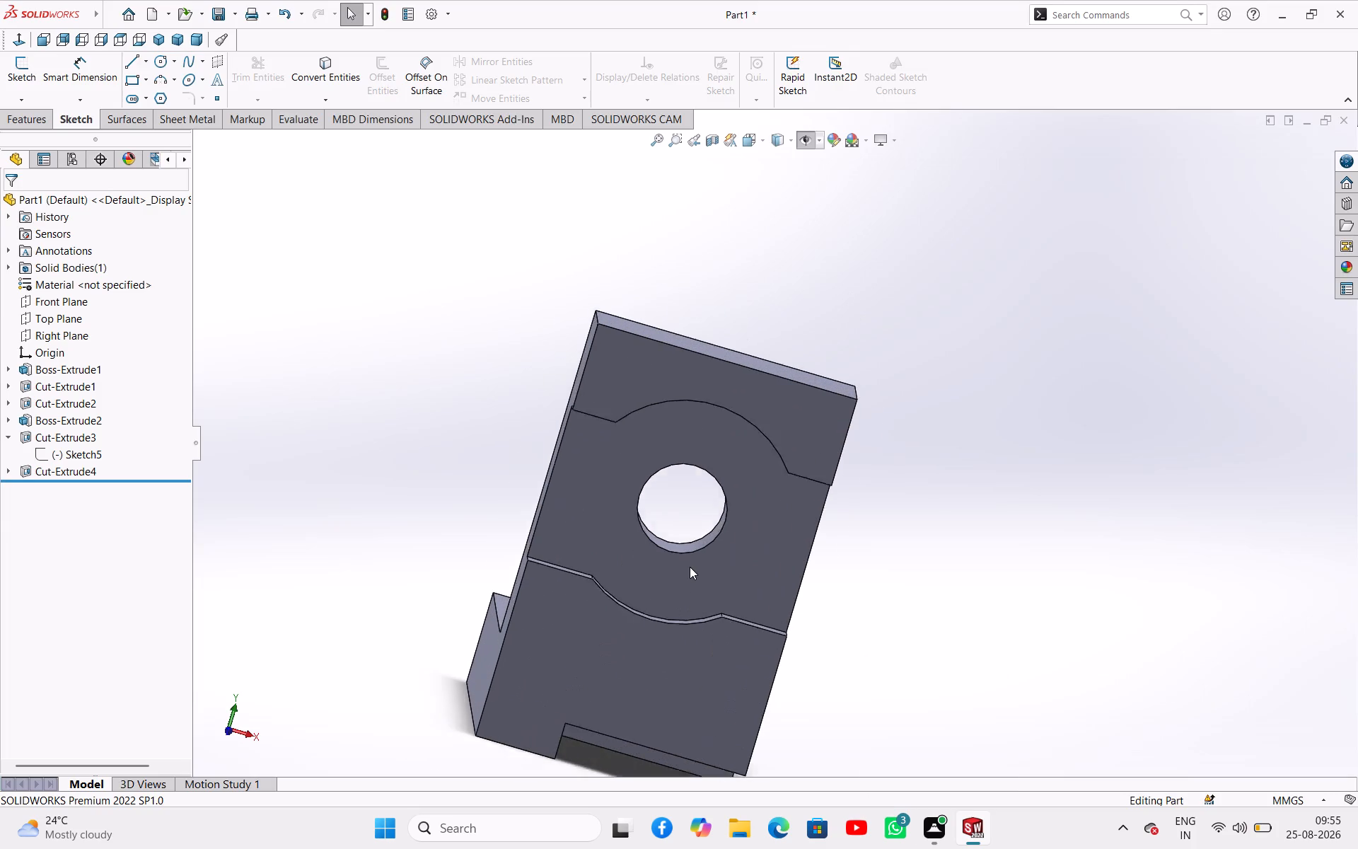
{"action": "scroll", "coordinate": [690, 567], "scroll_direction": "down", "scroll_amount": 1}
{"action": "left_click", "coordinate": [697, 535]}
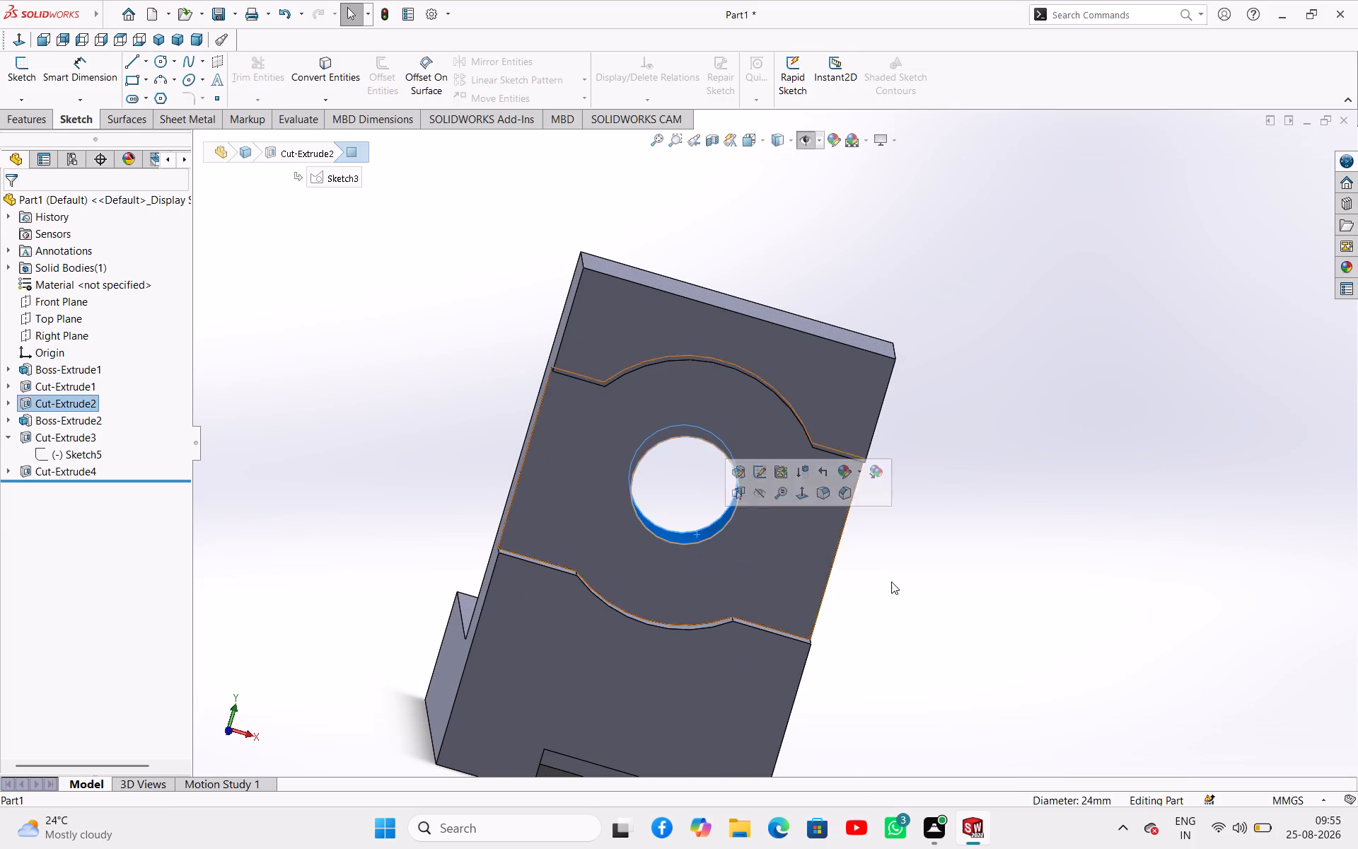
{"action": "left_click", "coordinate": [947, 582]}
{"action": "left_click", "coordinate": [949, 579]}
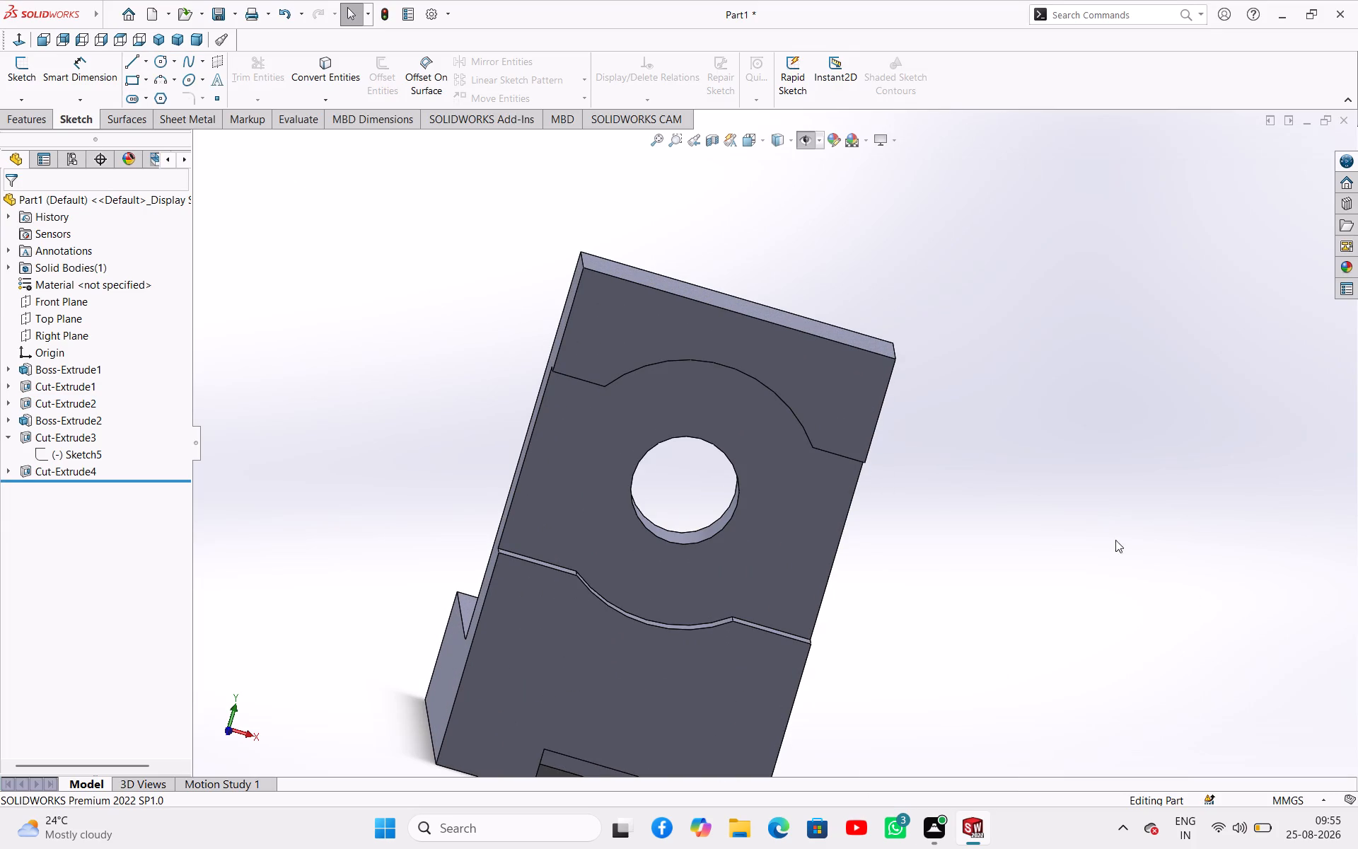
Select the 24 mm hole's bore from the recessed face and examine the whole bracket from the front, back, sides, underside and top.
{"action": "scroll", "coordinate": [665, 526], "scroll_direction": "down", "scroll_amount": 3}
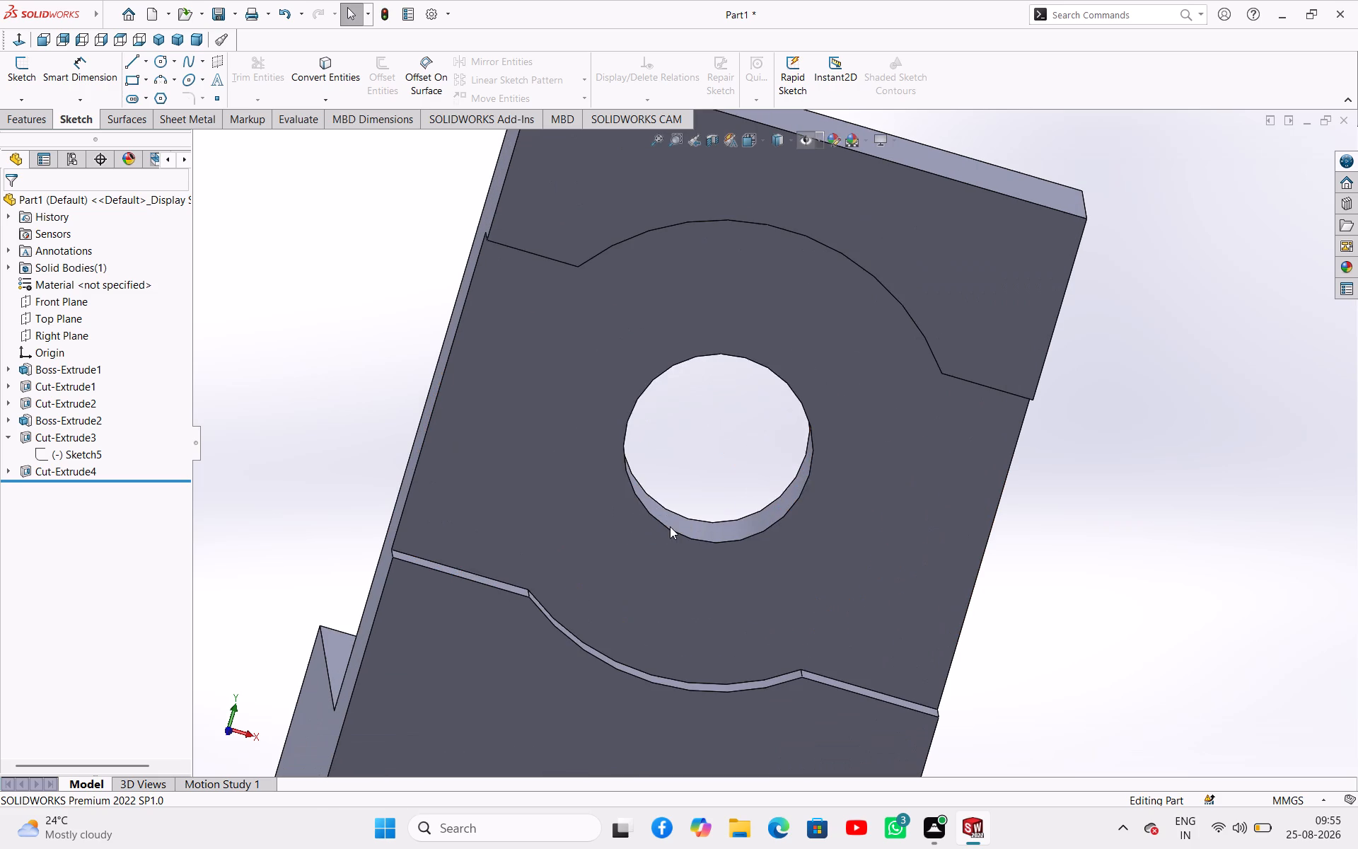
{"action": "left_click", "coordinate": [675, 522]}
{"action": "scroll", "coordinate": [917, 583], "scroll_direction": "up", "scroll_amount": 4}
{"action": "middle_click_drag", "start_coordinate": [1031, 570], "coordinate": [770, 562]}
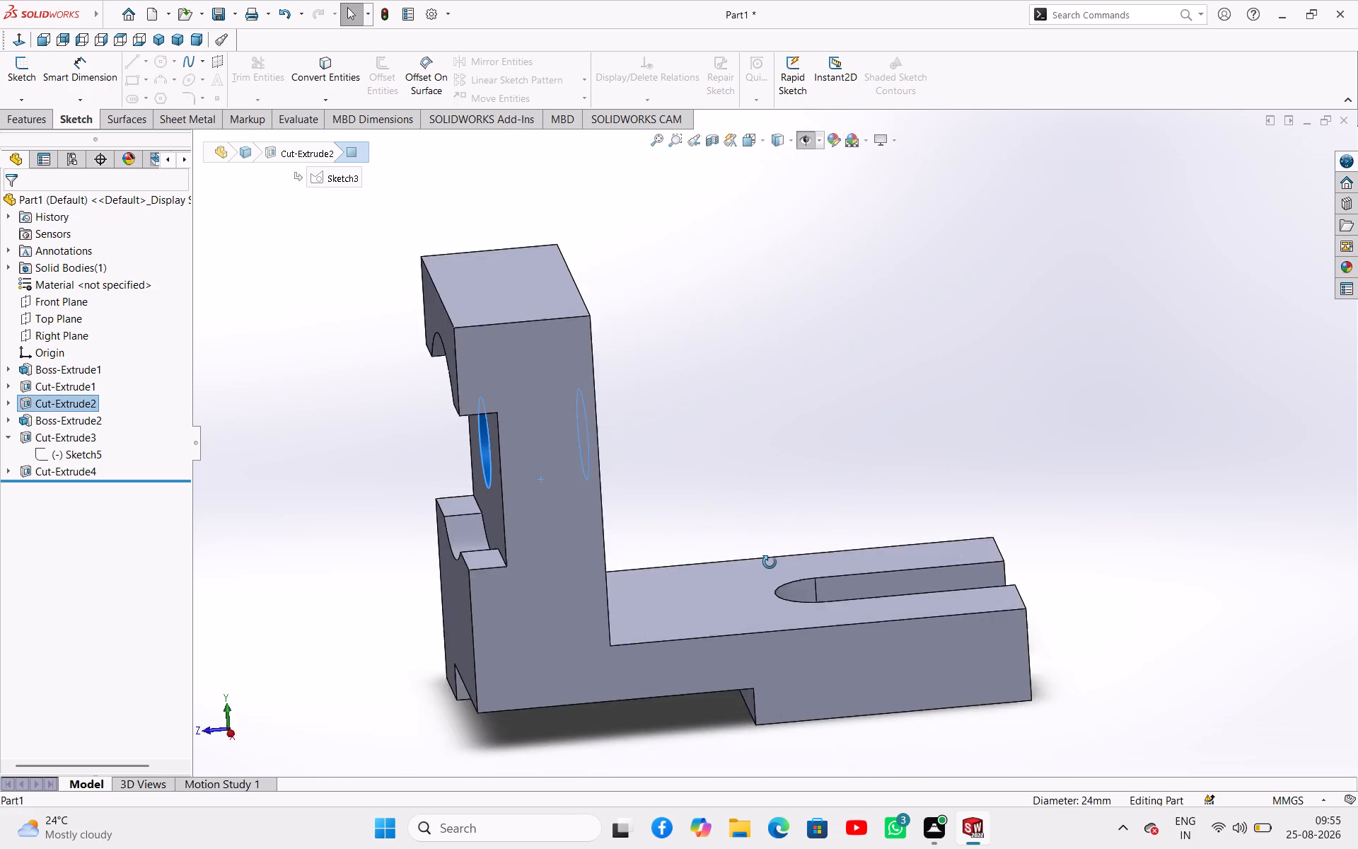
{"action": "middle_click_drag", "start_coordinate": [770, 562], "coordinate": [1071, 431]}
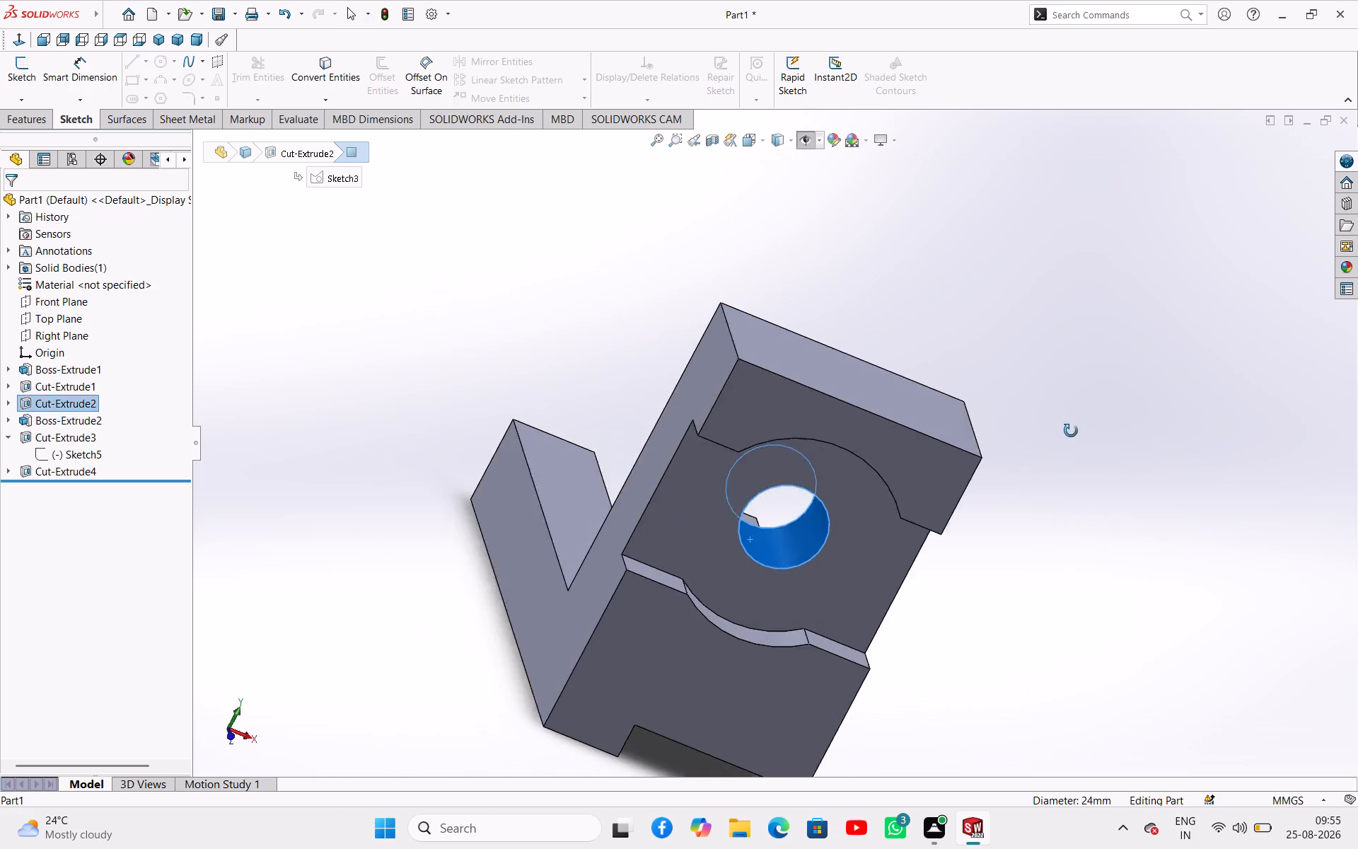
{"action": "middle_click_drag", "start_coordinate": [1071, 431], "coordinate": [1113, 576]}
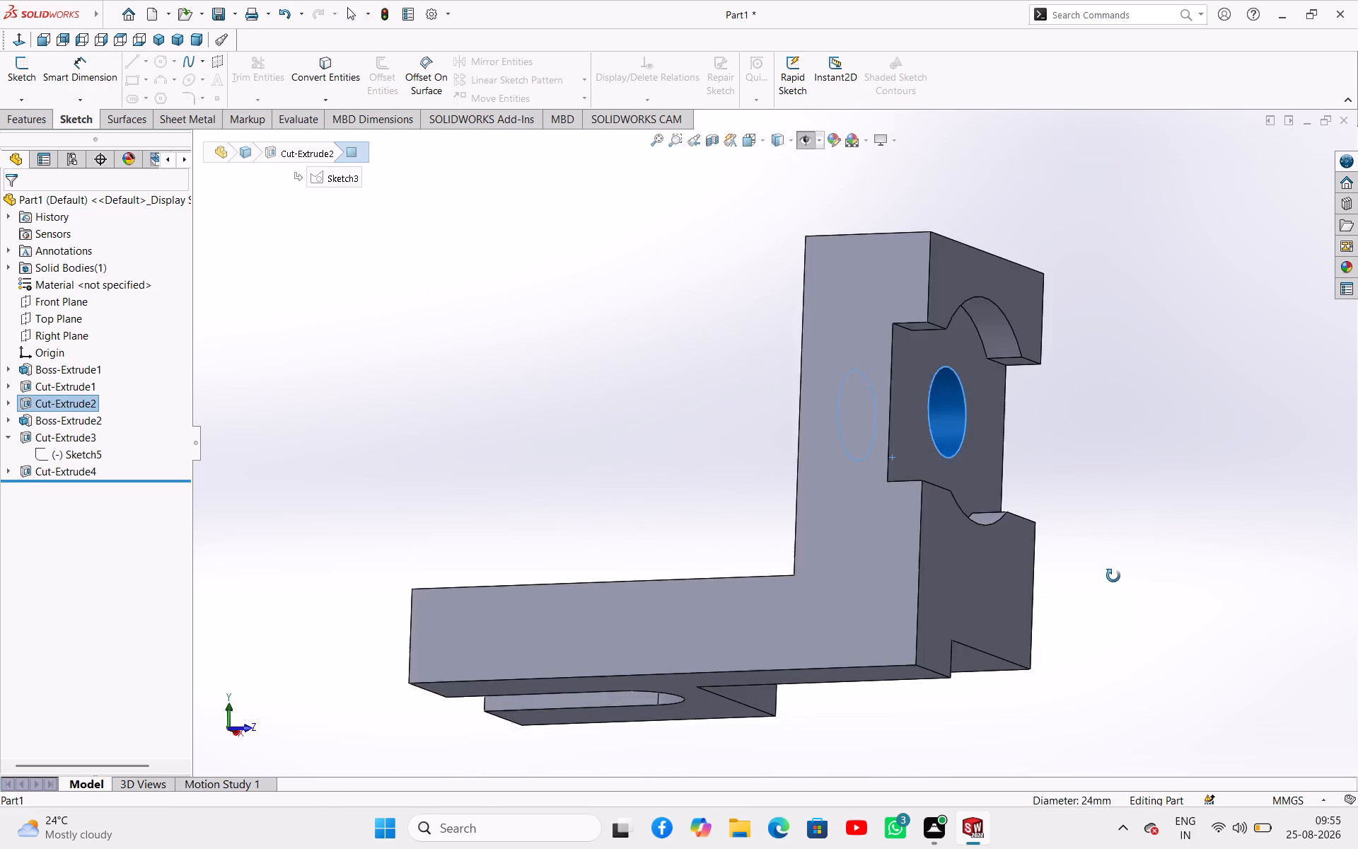
{"action": "middle_click_drag", "start_coordinate": [1113, 576], "coordinate": [454, 472]}
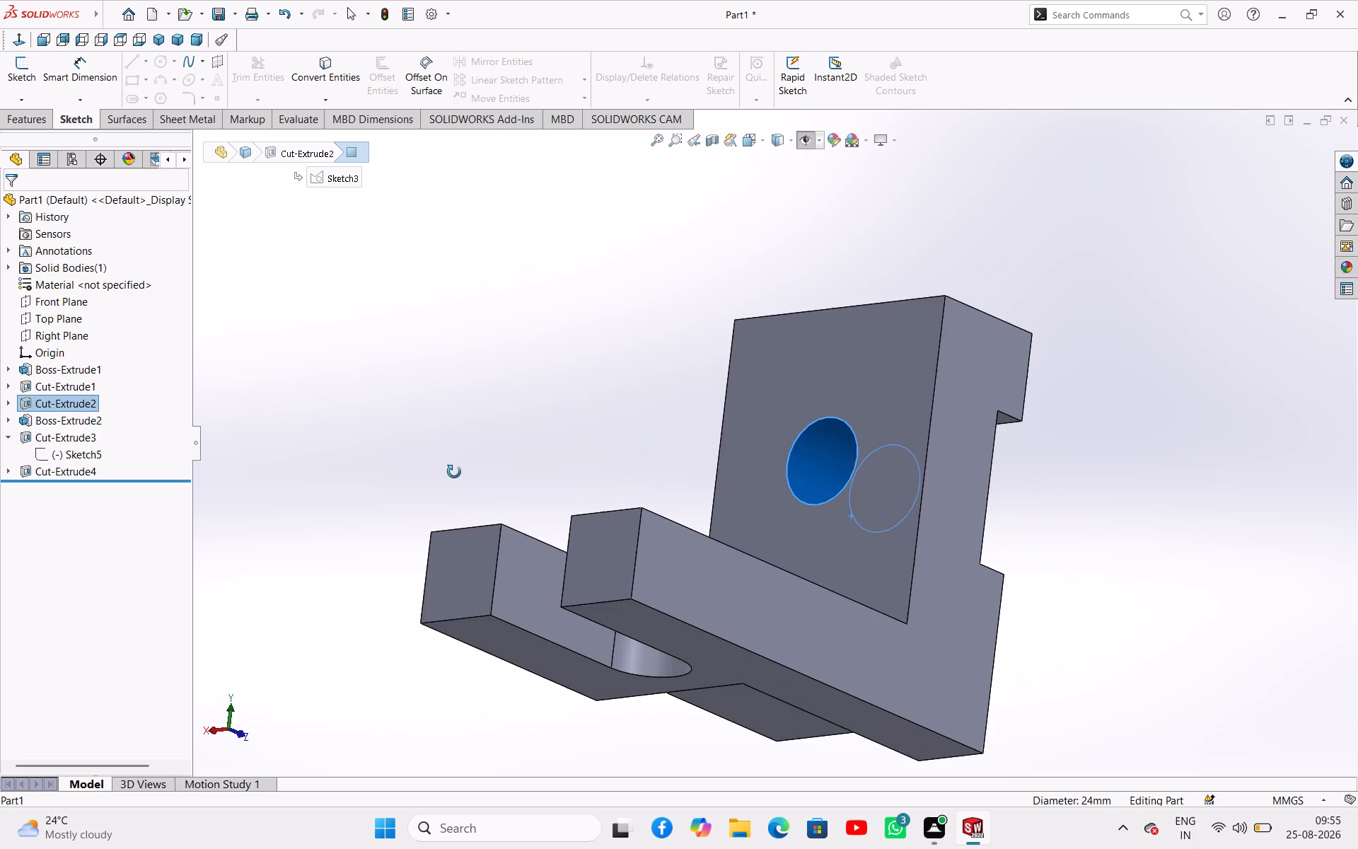
{"action": "middle_click_drag", "start_coordinate": [454, 472], "coordinate": [152, 292]}
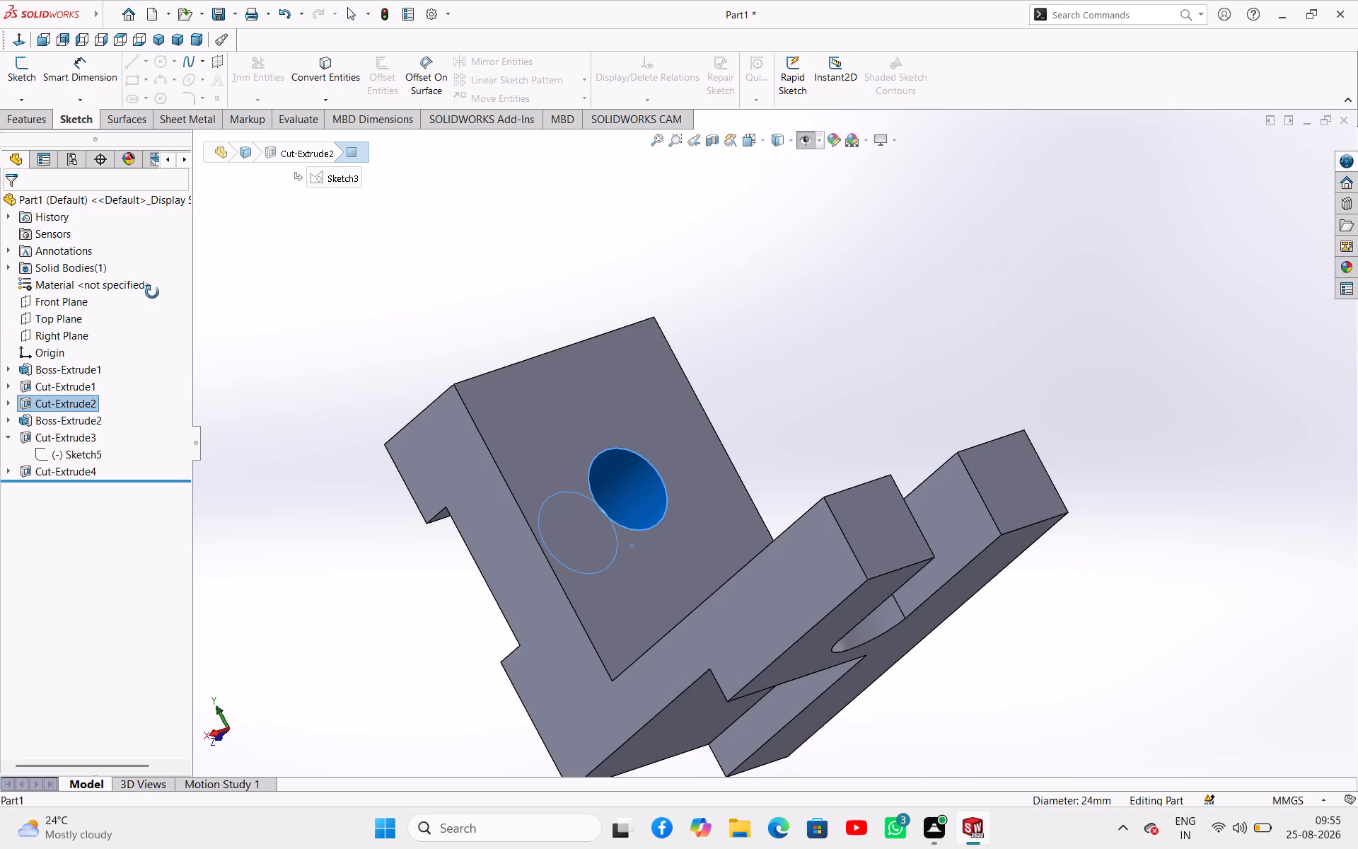
{"action": "middle_click_drag", "start_coordinate": [152, 292], "coordinate": [360, 426]}
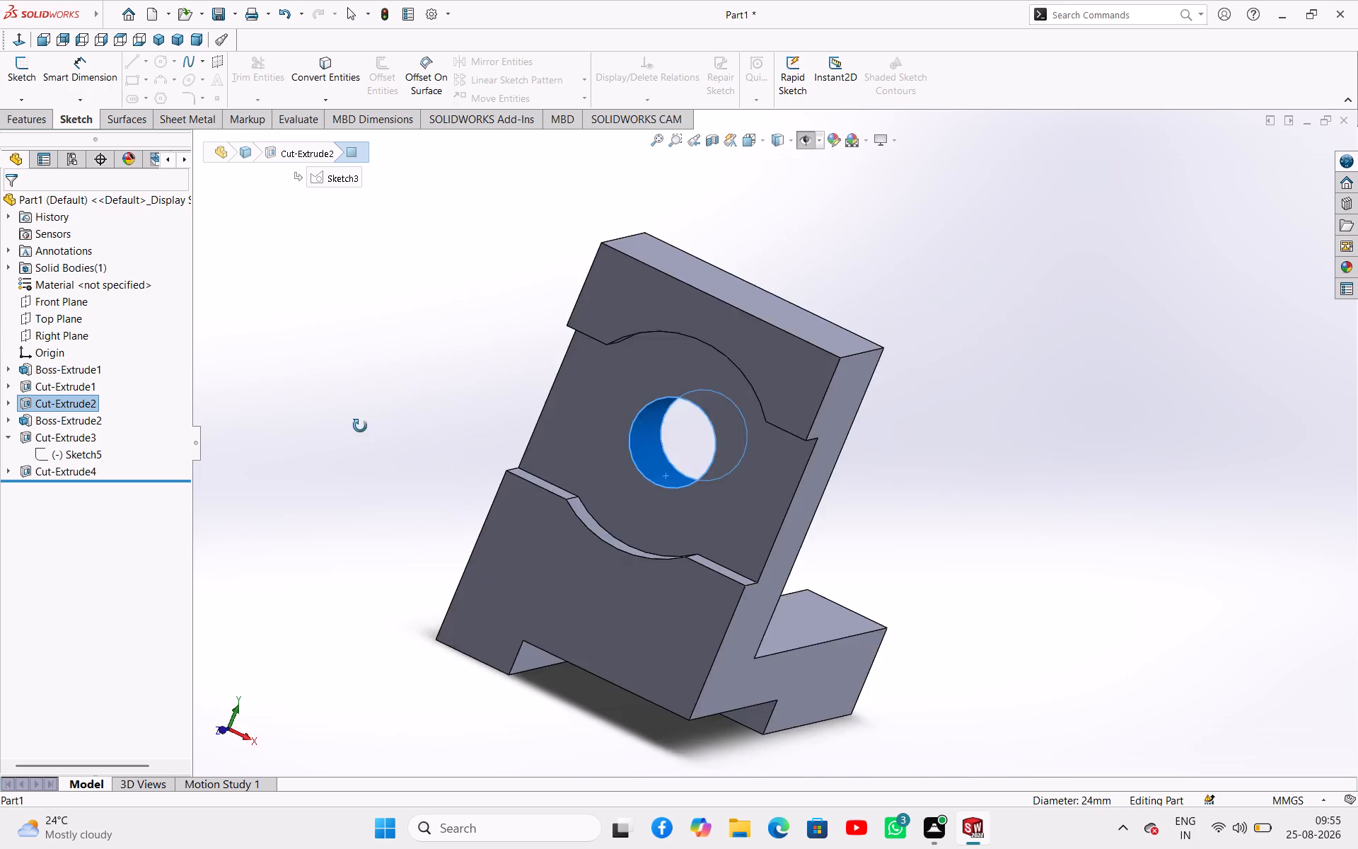
{"action": "middle_click_drag", "start_coordinate": [360, 426], "coordinate": [376, 445]}
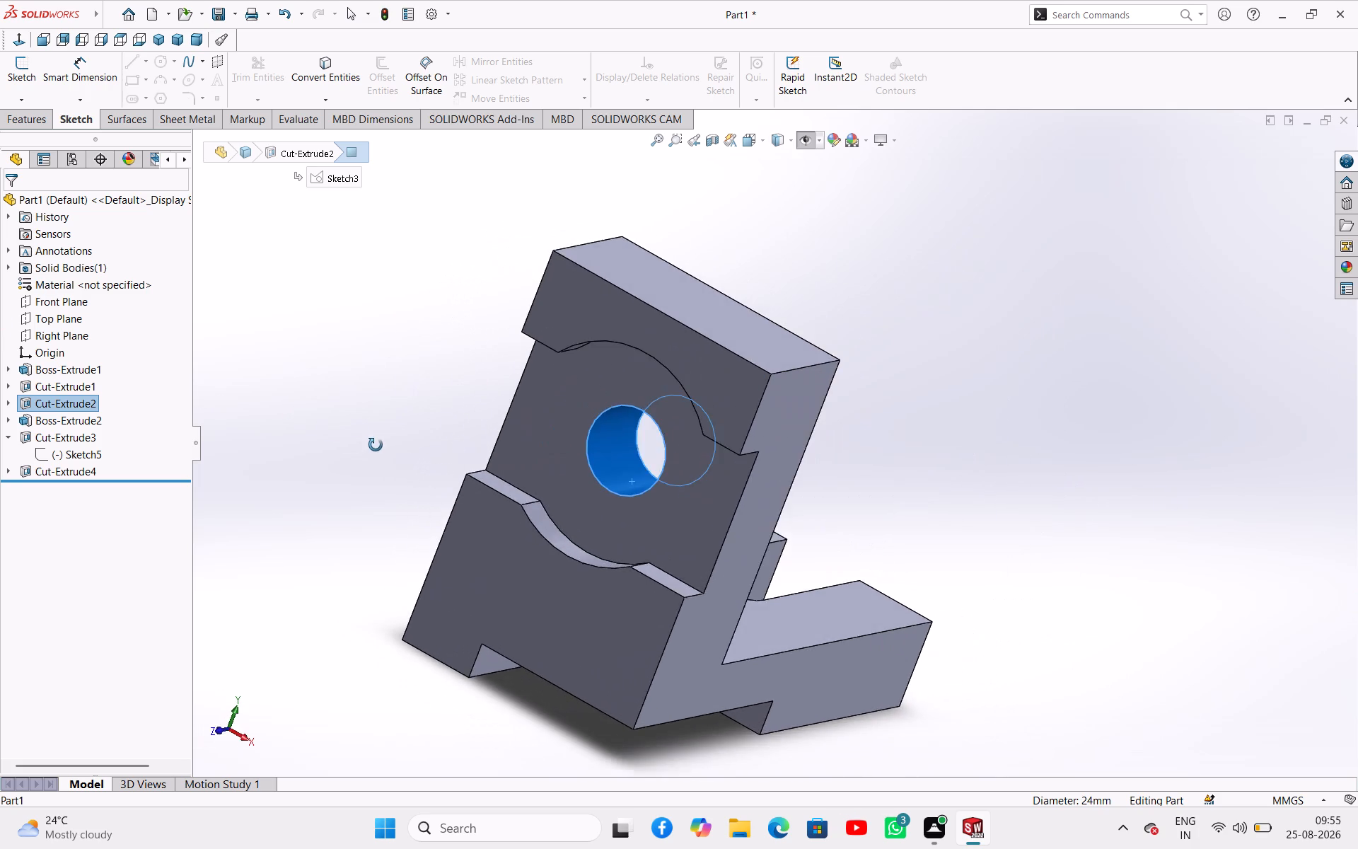
{"action": "middle_click_drag", "start_coordinate": [376, 445], "coordinate": [1295, 695]}
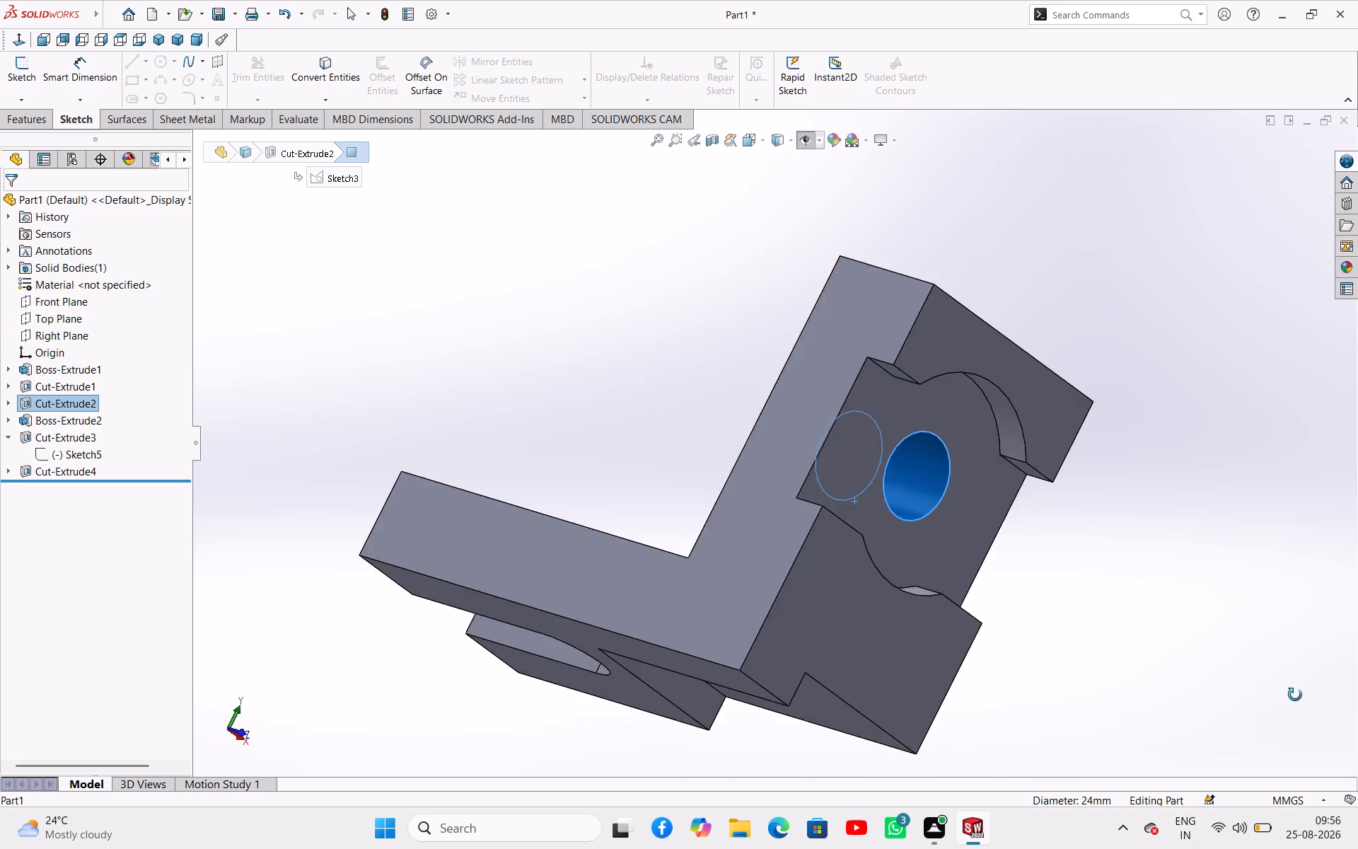
{"action": "middle_click_drag", "start_coordinate": [1295, 695], "coordinate": [1260, 848]}
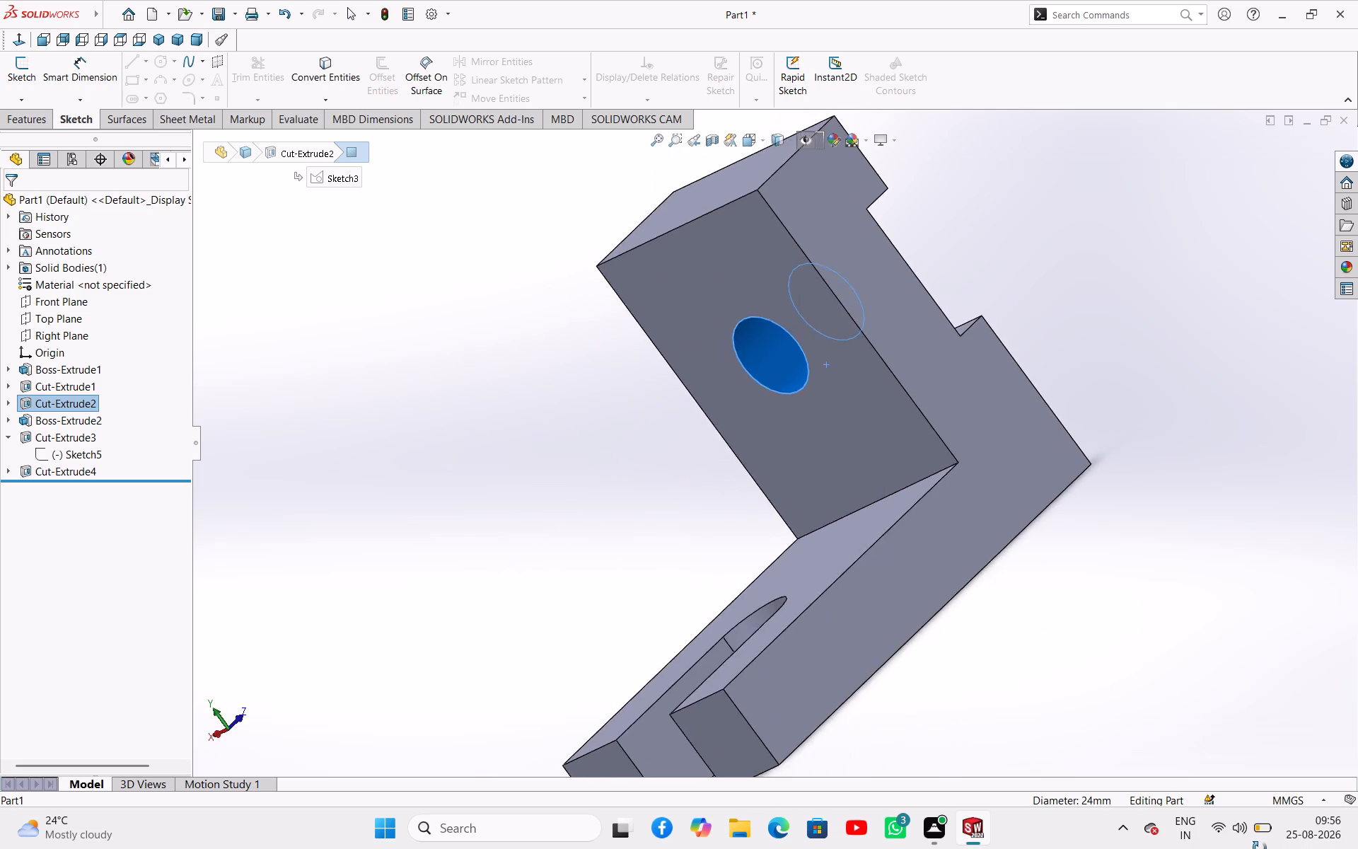
{"action": "middle_click_drag", "start_coordinate": [1260, 848], "coordinate": [876, 848]}
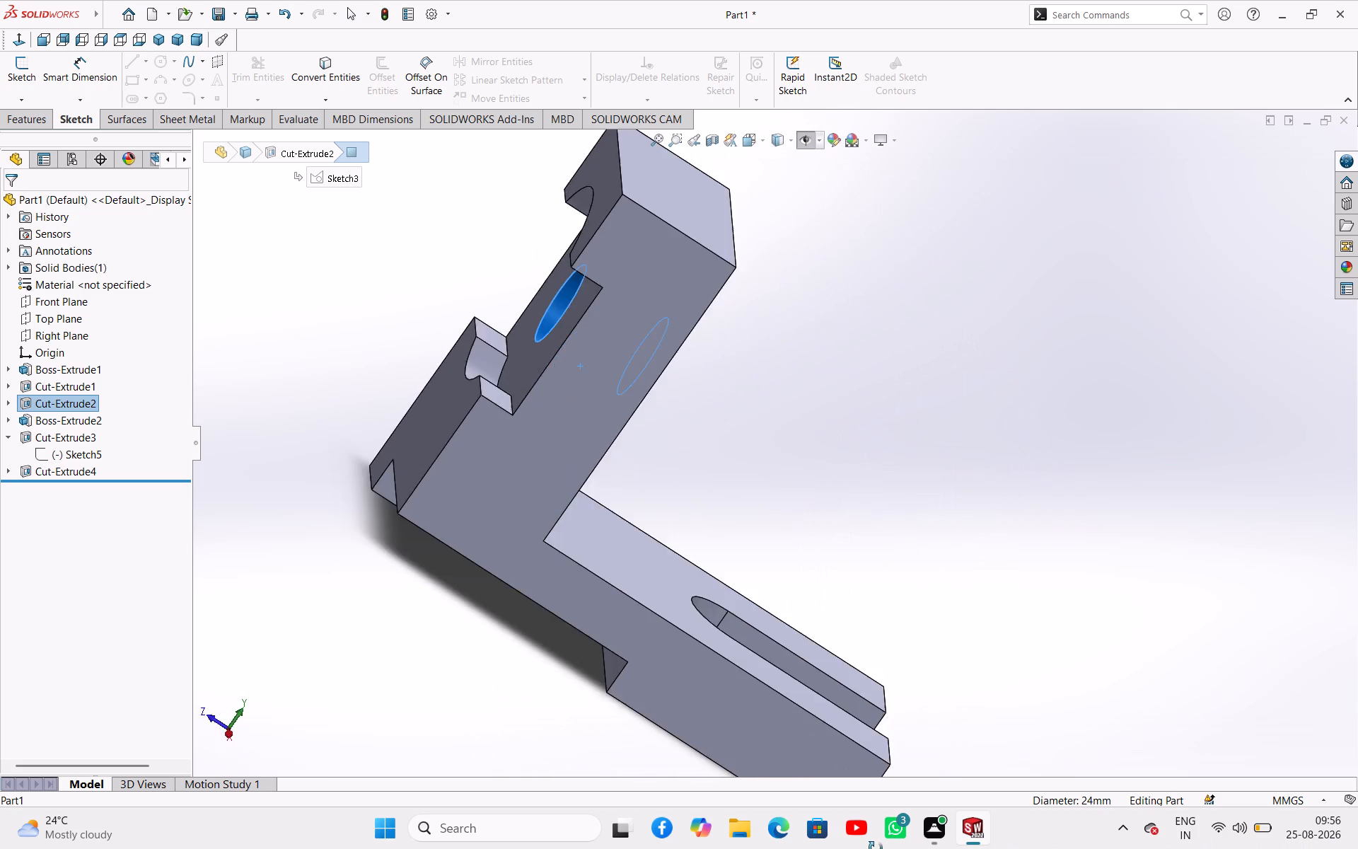
{"action": "middle_click_drag", "start_coordinate": [876, 848], "coordinate": [0, 703]}
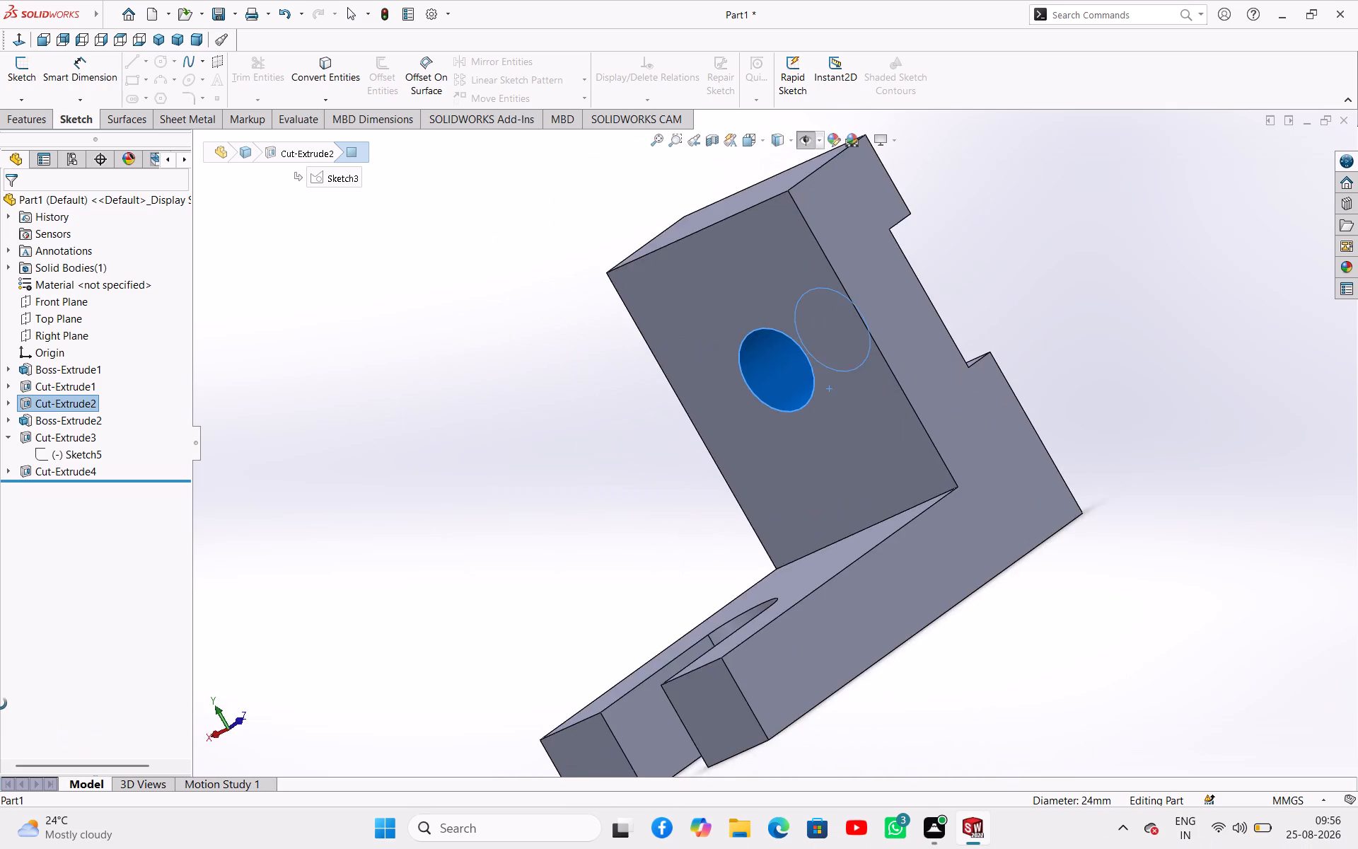
{"action": "middle_click_drag", "start_coordinate": [0, 703], "coordinate": [0, 412]}
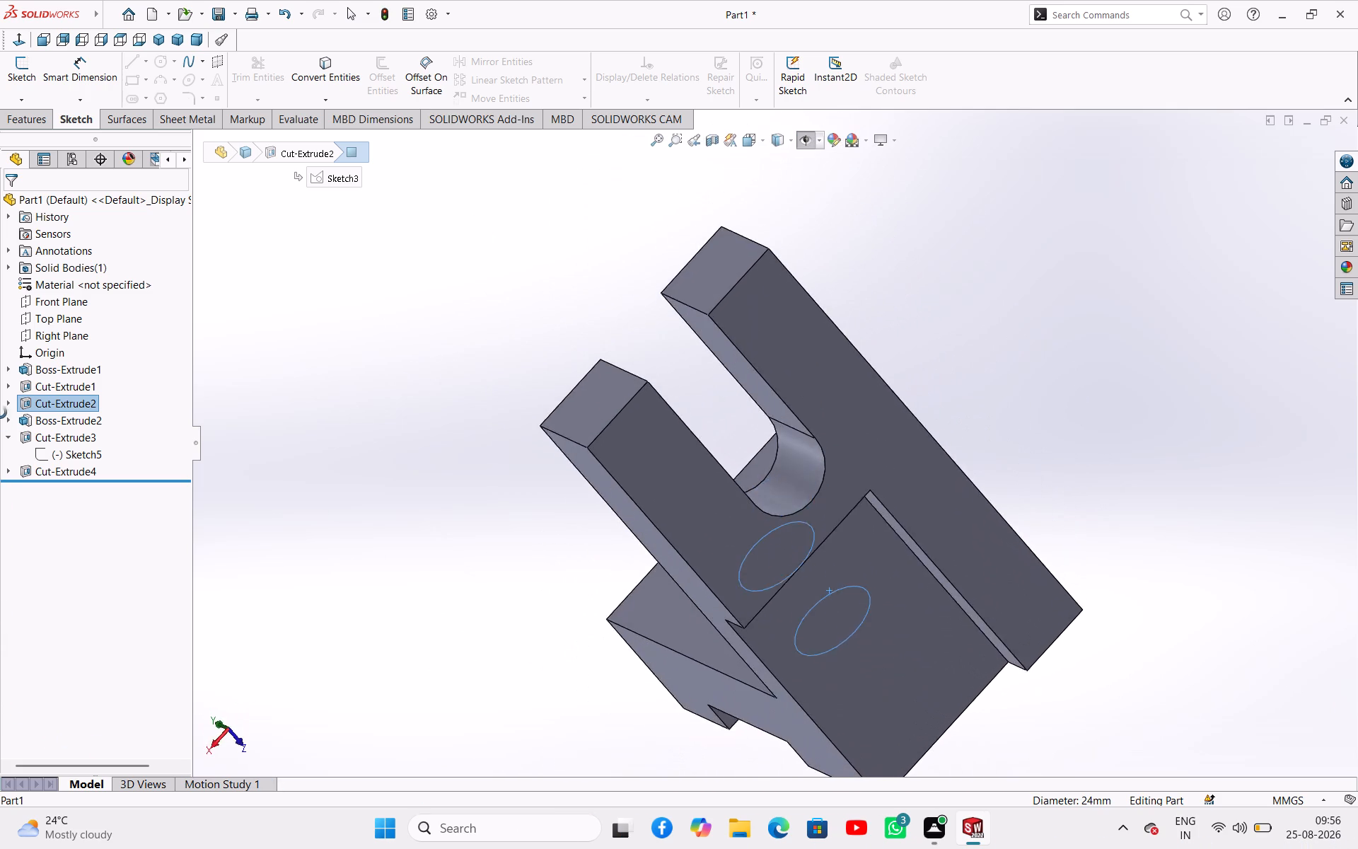
{"action": "middle_click_drag", "start_coordinate": [0, 412], "coordinate": [1317, 751]}
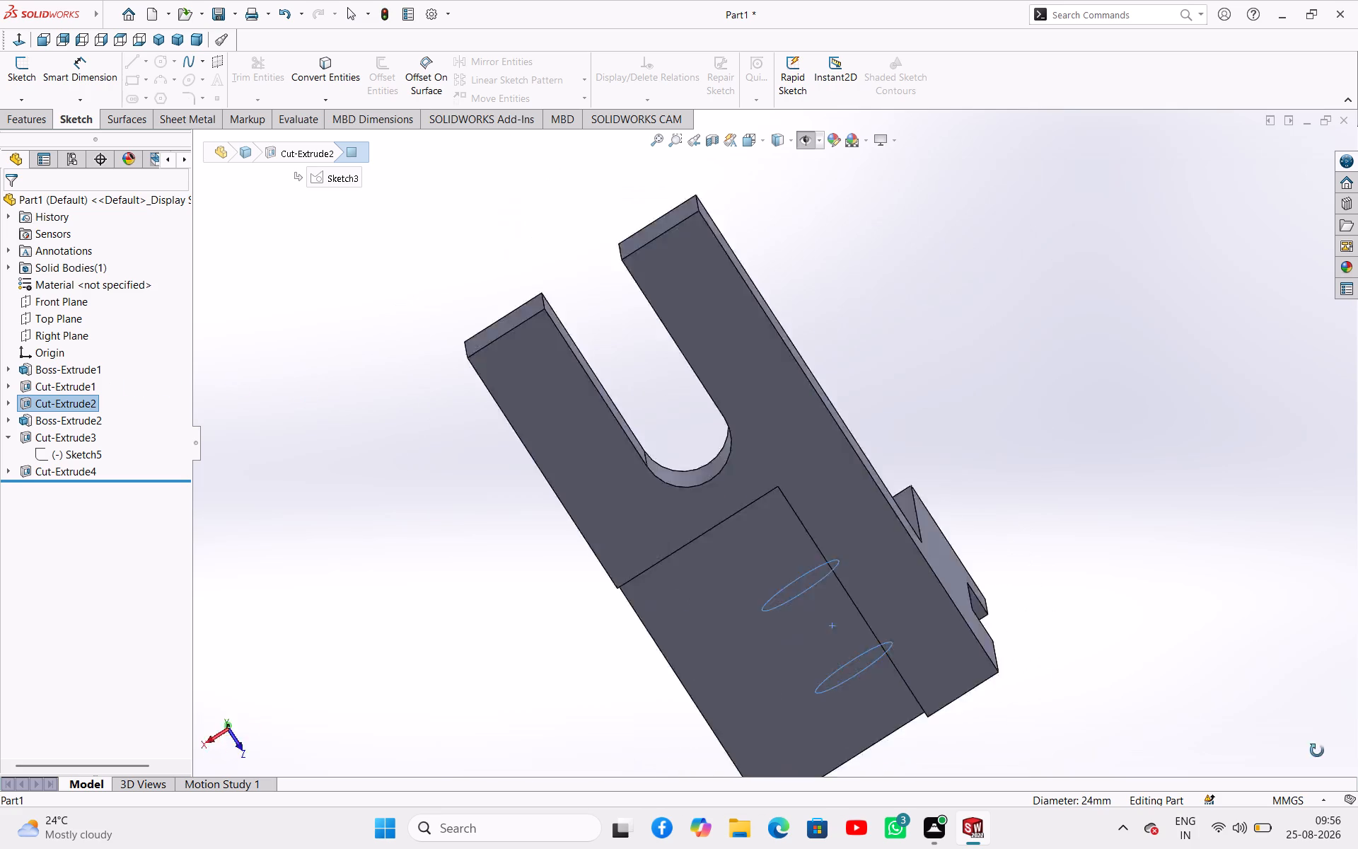
{"action": "middle_click_drag", "start_coordinate": [1317, 751], "coordinate": [860, 622]}
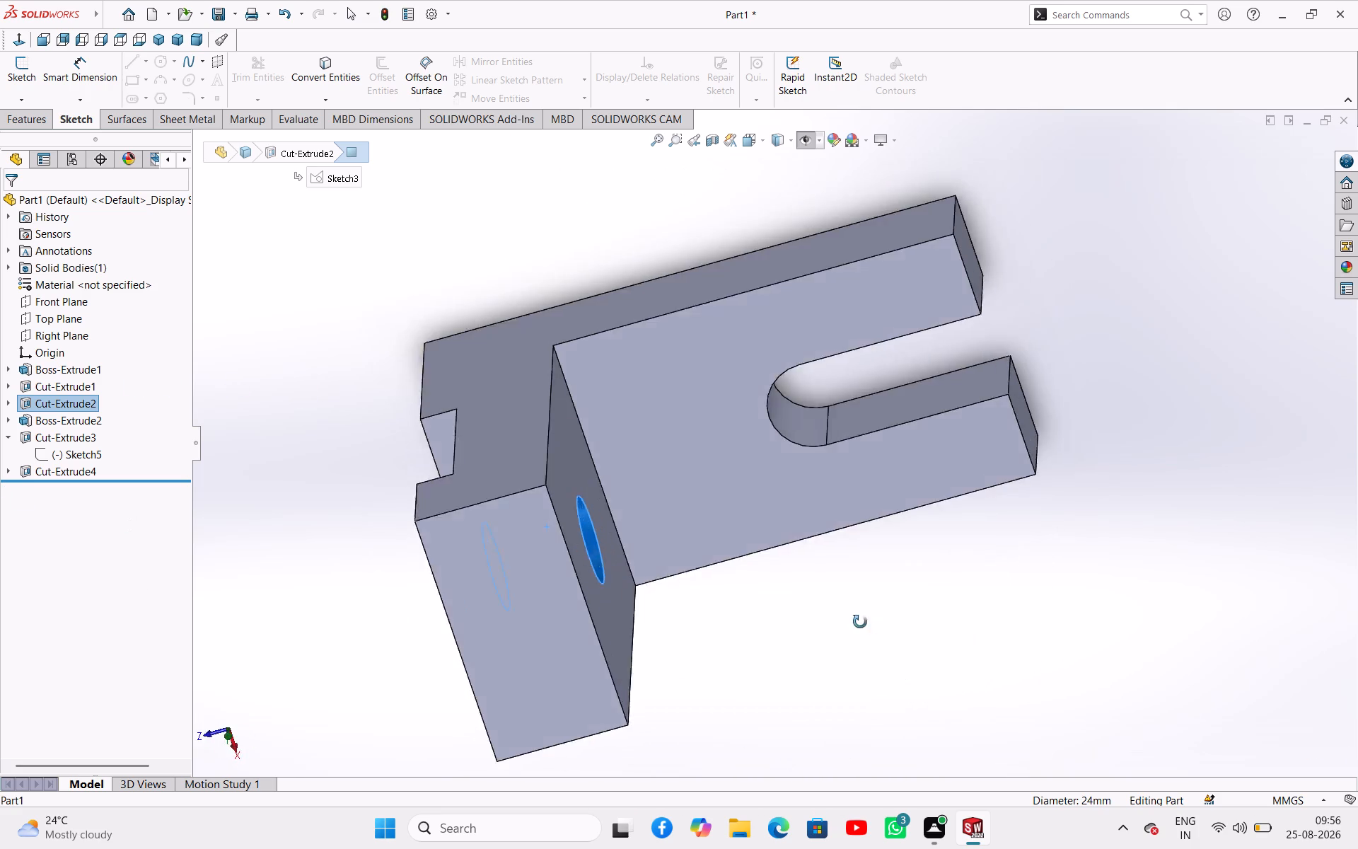
{"action": "middle_click_drag", "start_coordinate": [860, 622], "coordinate": [817, 614]}
{"action": "scroll", "coordinate": [768, 630], "scroll_direction": "down", "scroll_amount": 3}
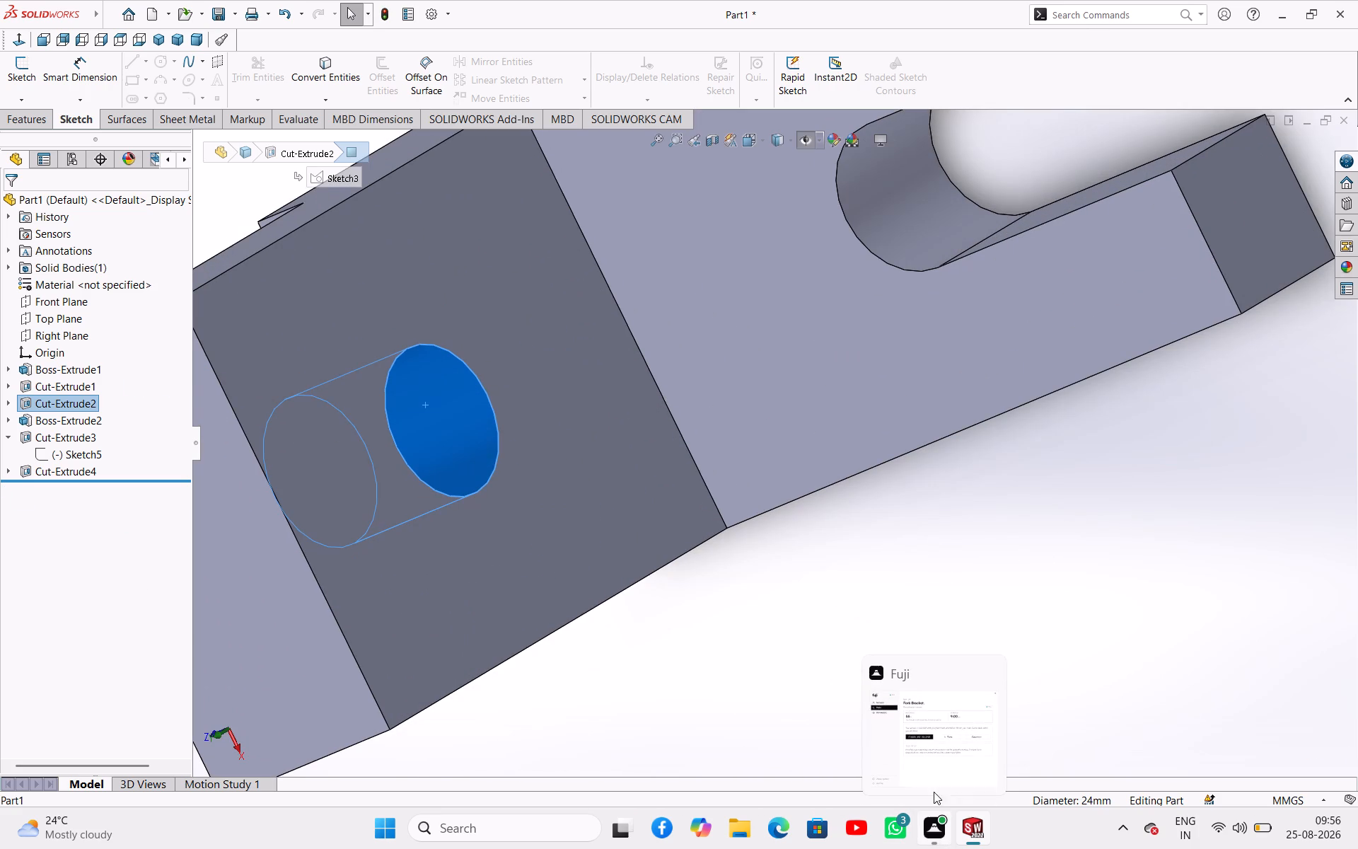
{"action": "left_click", "coordinate": [762, 571]}
{"action": "scroll", "coordinate": [552, 464], "scroll_direction": "up", "scroll_amount": 6}
{"action": "left_click", "coordinate": [409, 319]}
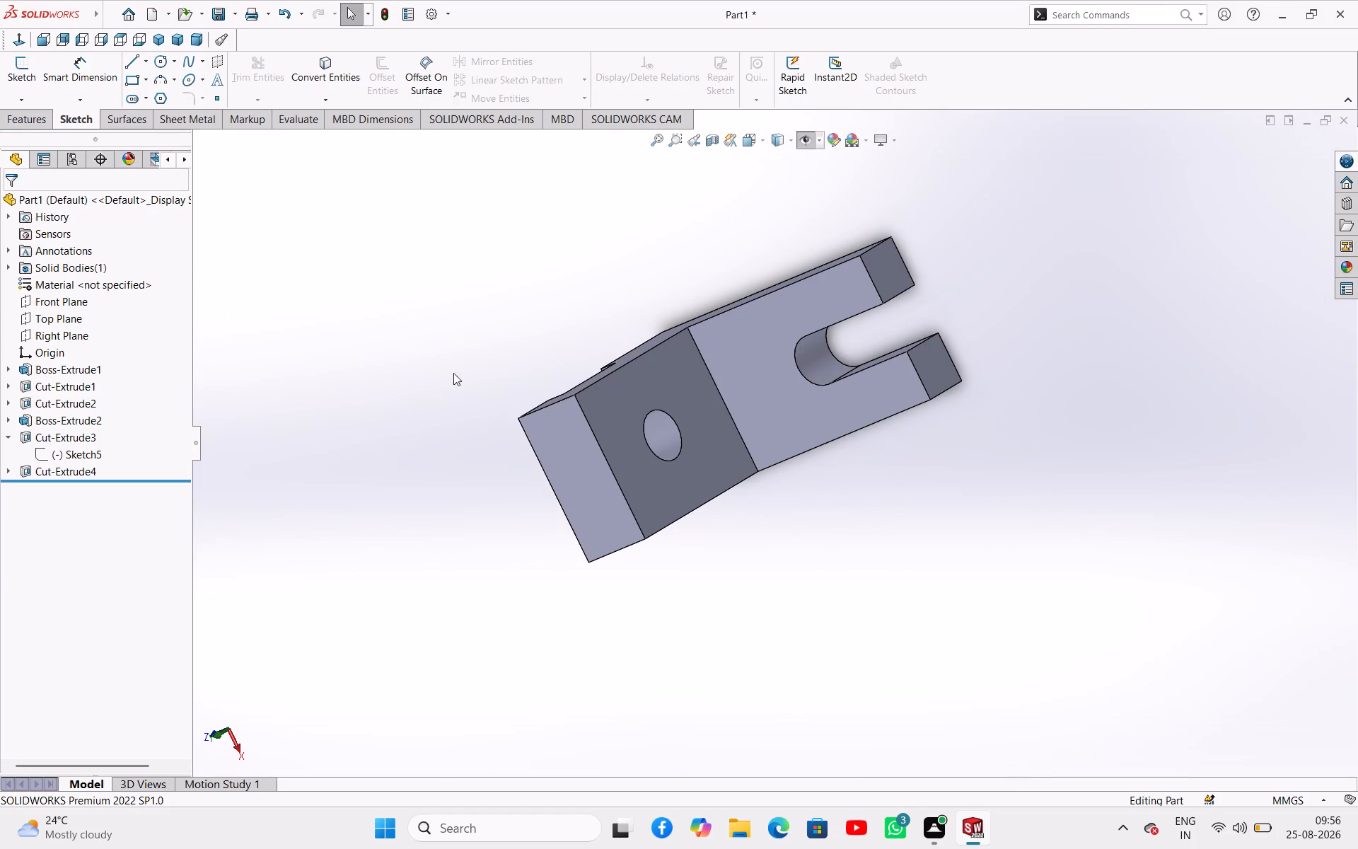
Start saving the part for the first time, with SOLIDWORKS Part (*.prt;*.sldprt) as the file type.
{"action": "key", "text": "ctrl+s"}
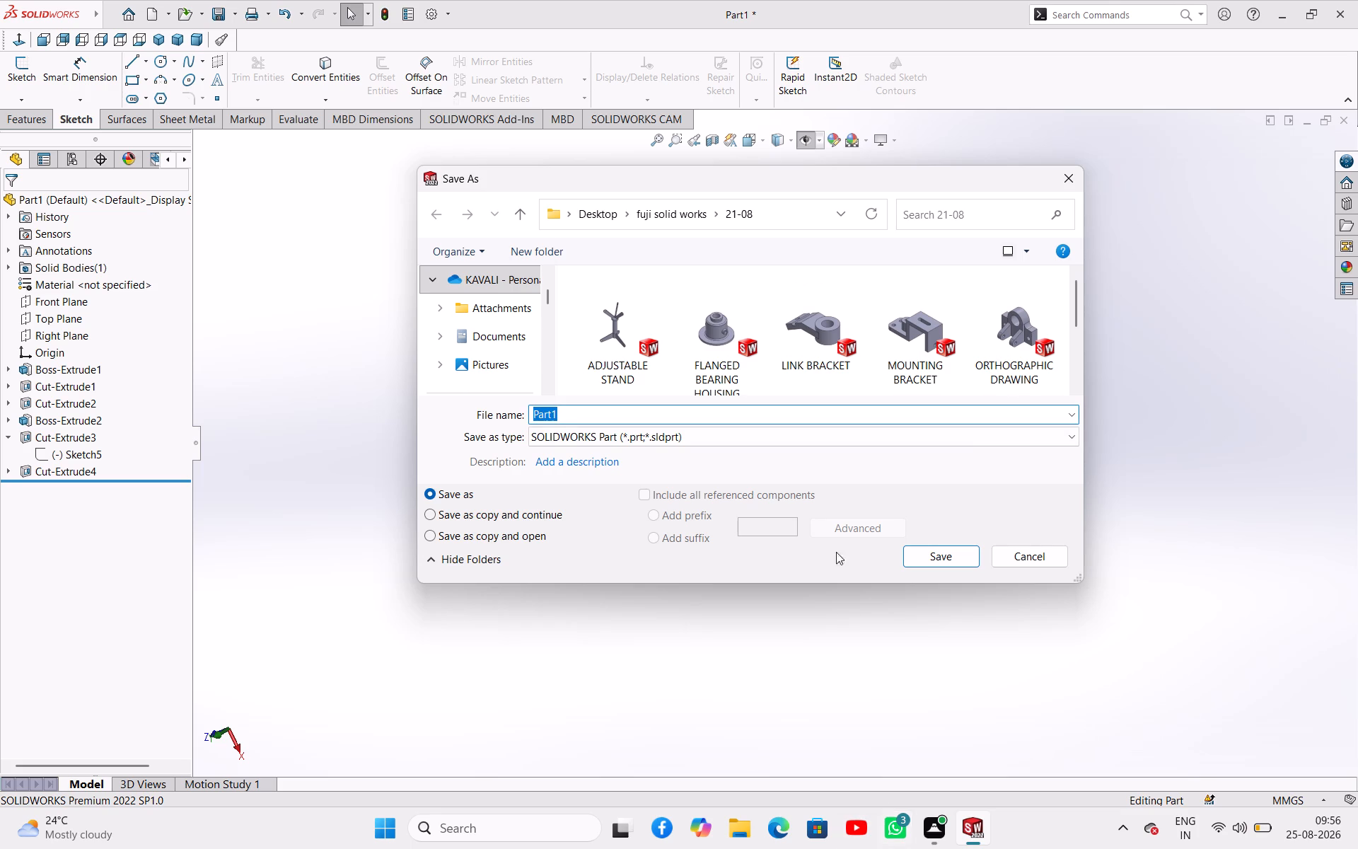
{"action": "scroll", "coordinate": [803, 372], "scroll_direction": "down", "scroll_amount": 4}
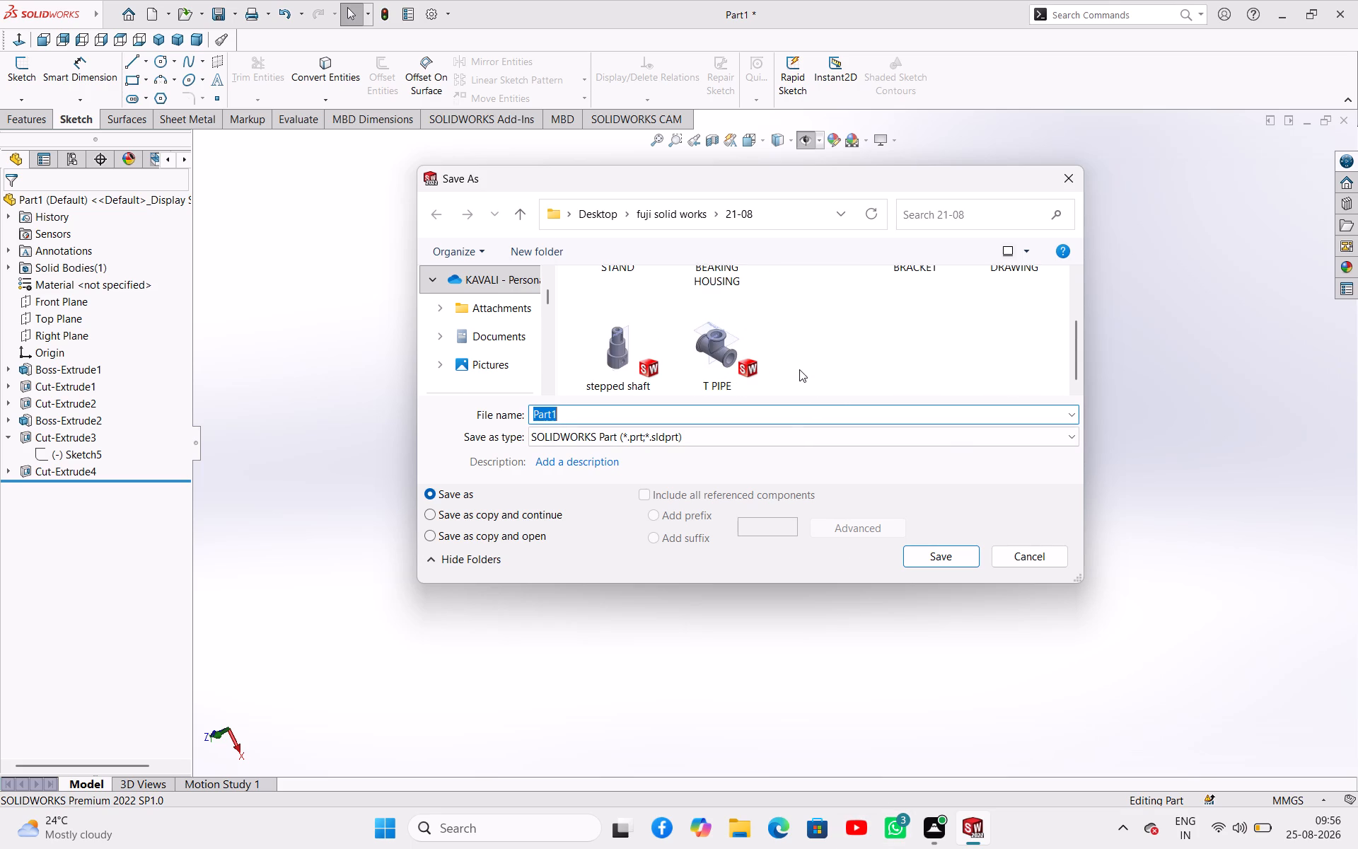
{"action": "scroll", "coordinate": [799, 369], "scroll_direction": "up", "scroll_amount": 3}
{"action": "scroll", "coordinate": [782, 424], "scroll_direction": "down", "scroll_amount": 2}
{"action": "scroll", "coordinate": [692, 291], "scroll_direction": "down", "scroll_amount": 3}
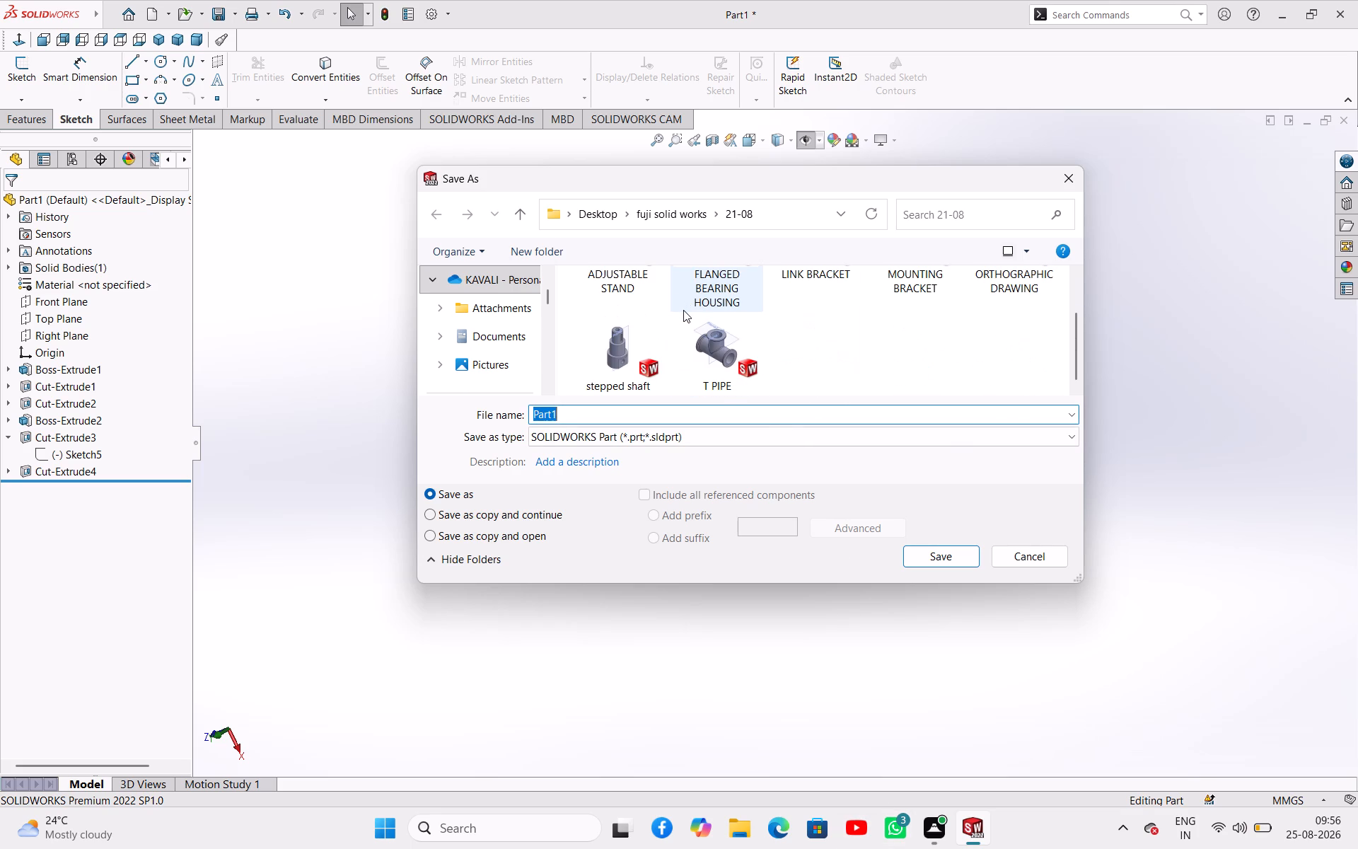
{"action": "left_click", "coordinate": [697, 441]}
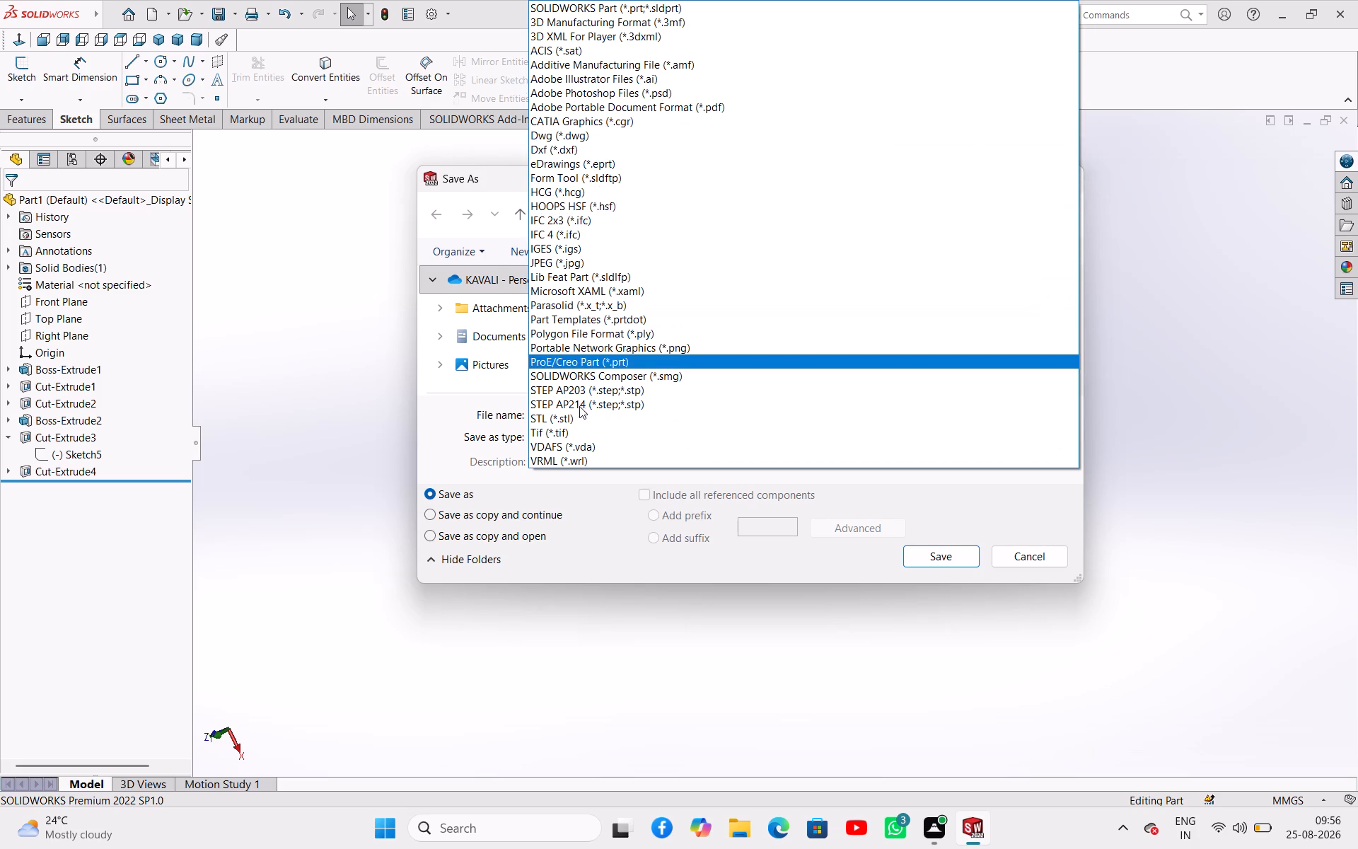
{"action": "scroll", "coordinate": [683, 69], "scroll_direction": "up", "scroll_amount": 2}
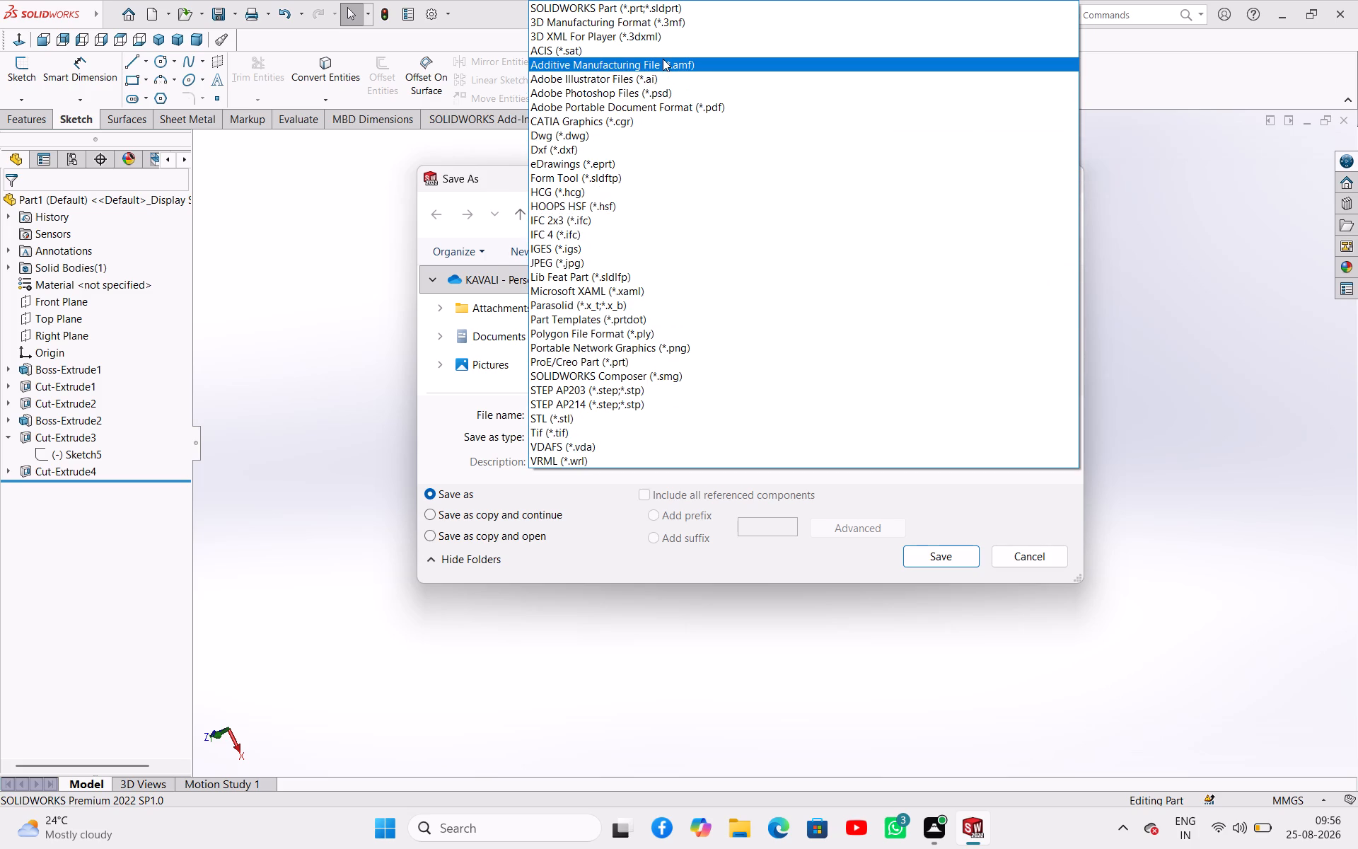
{"action": "left_click", "coordinate": [653, 11]}
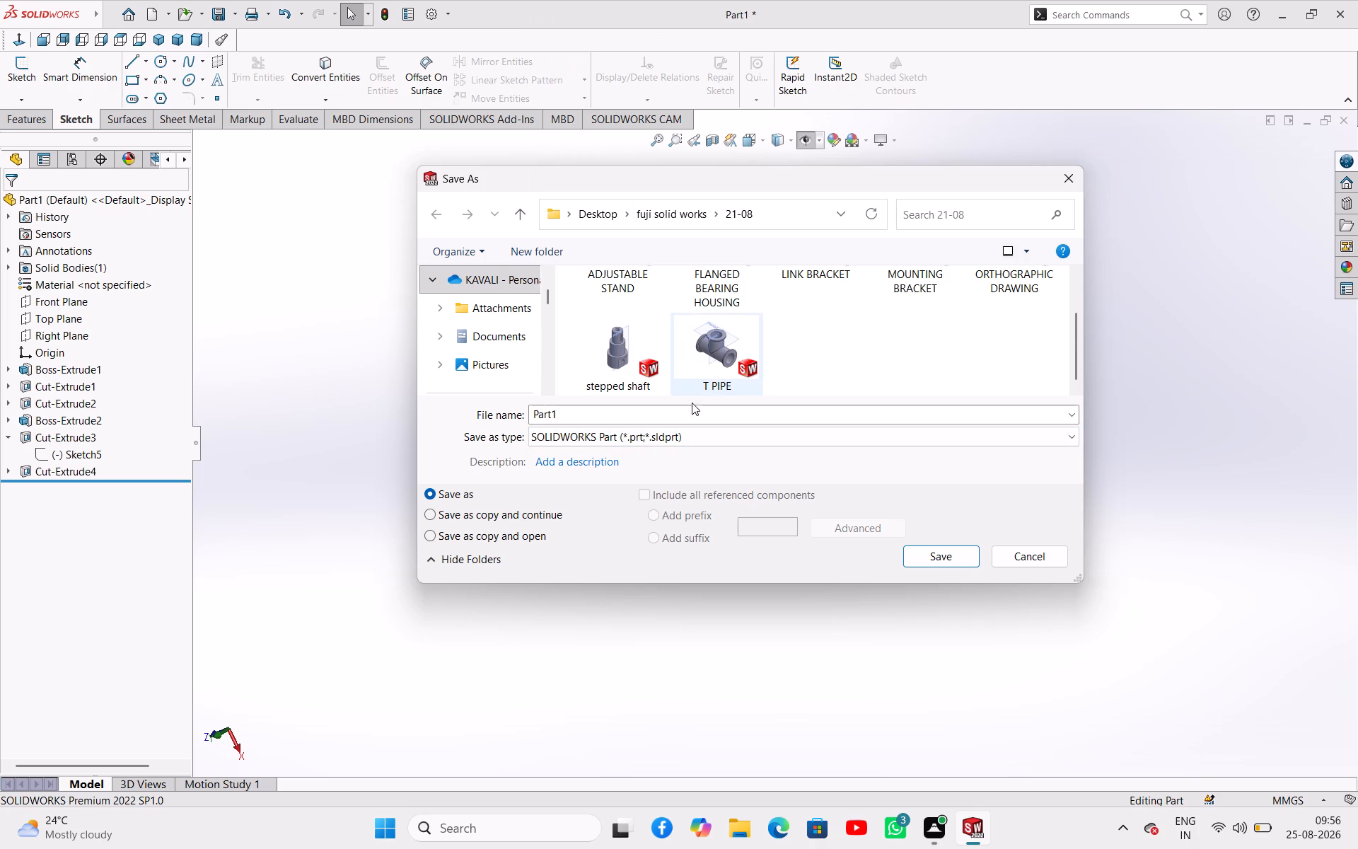
{"action": "left_click", "coordinate": [705, 444]}
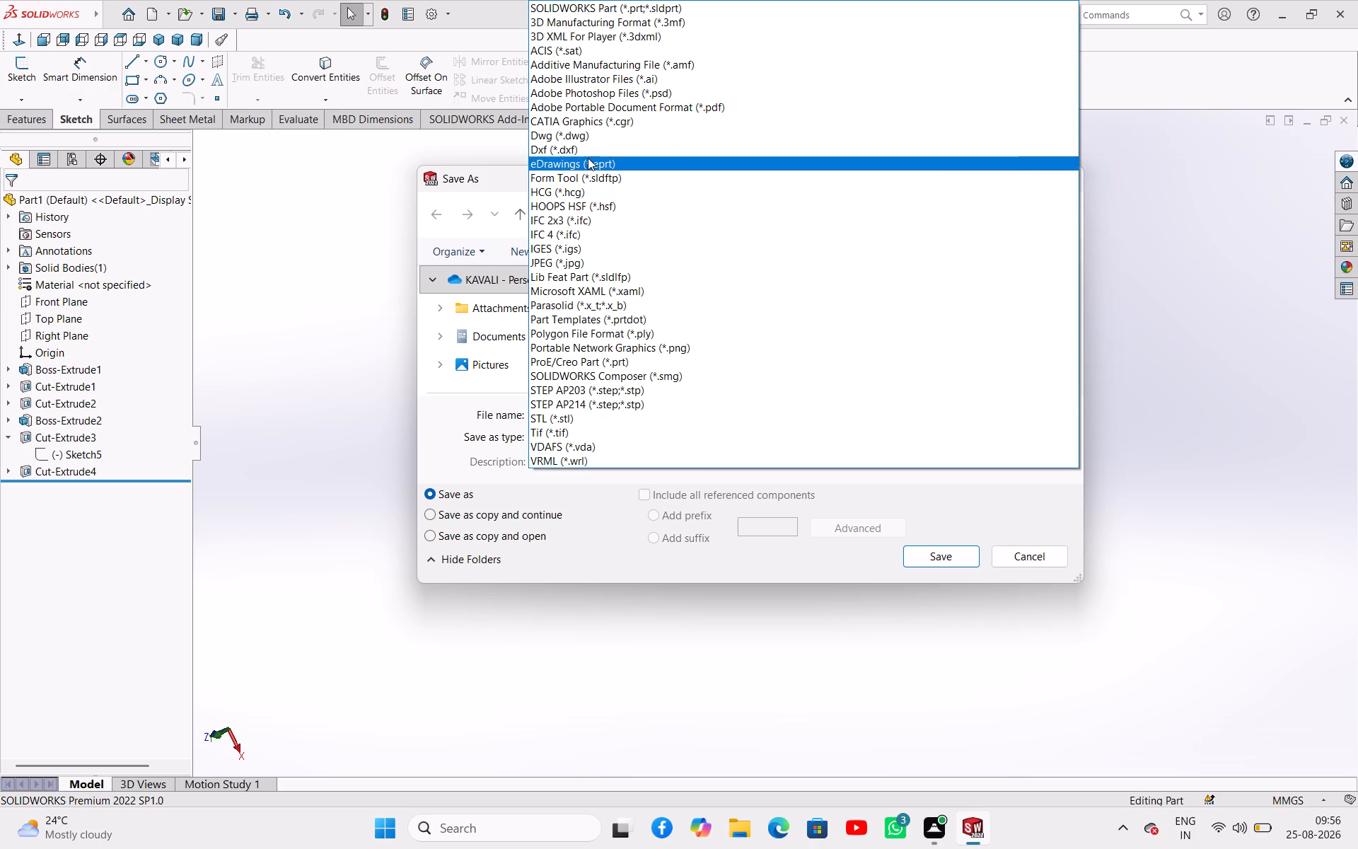
{"action": "left_click", "coordinate": [319, 197]}
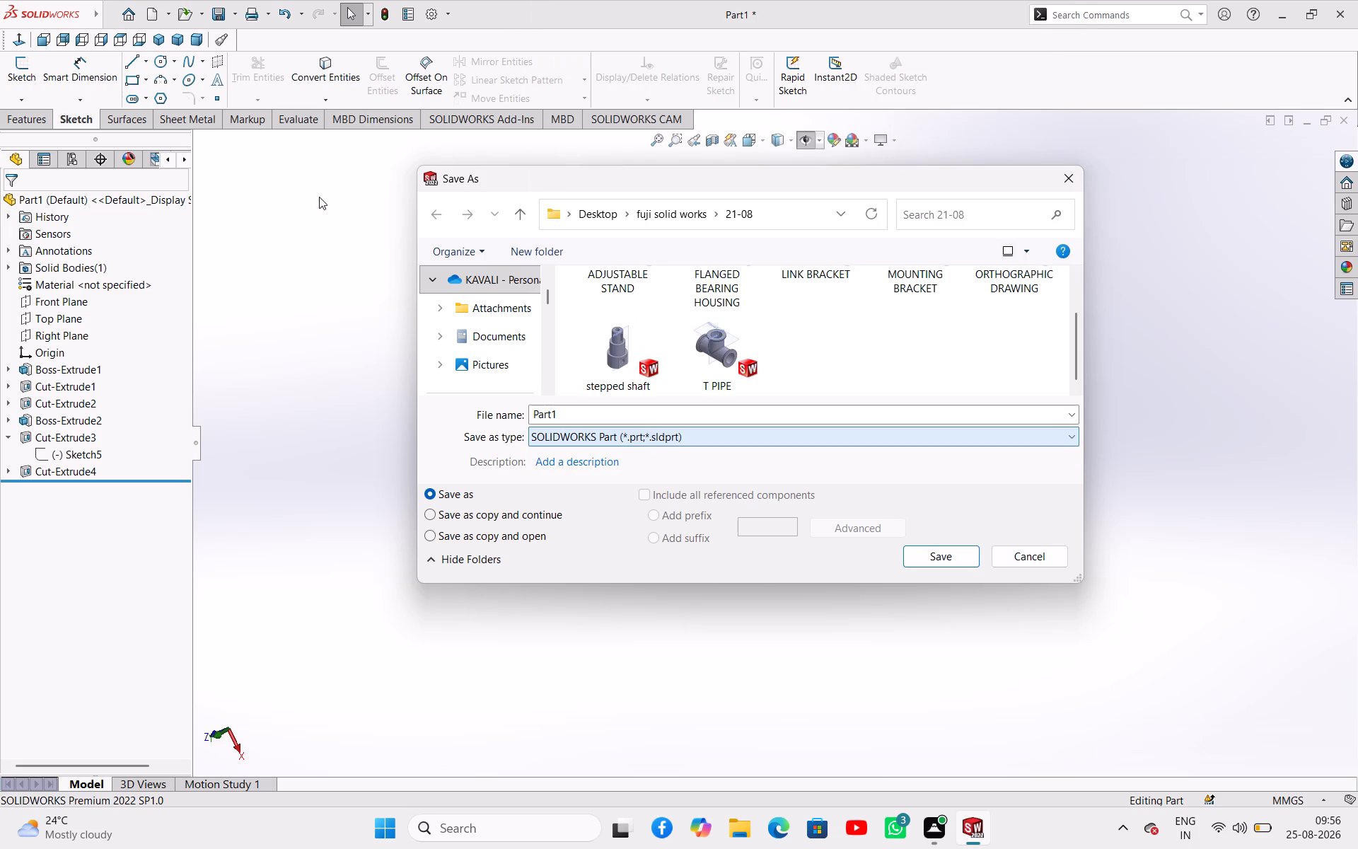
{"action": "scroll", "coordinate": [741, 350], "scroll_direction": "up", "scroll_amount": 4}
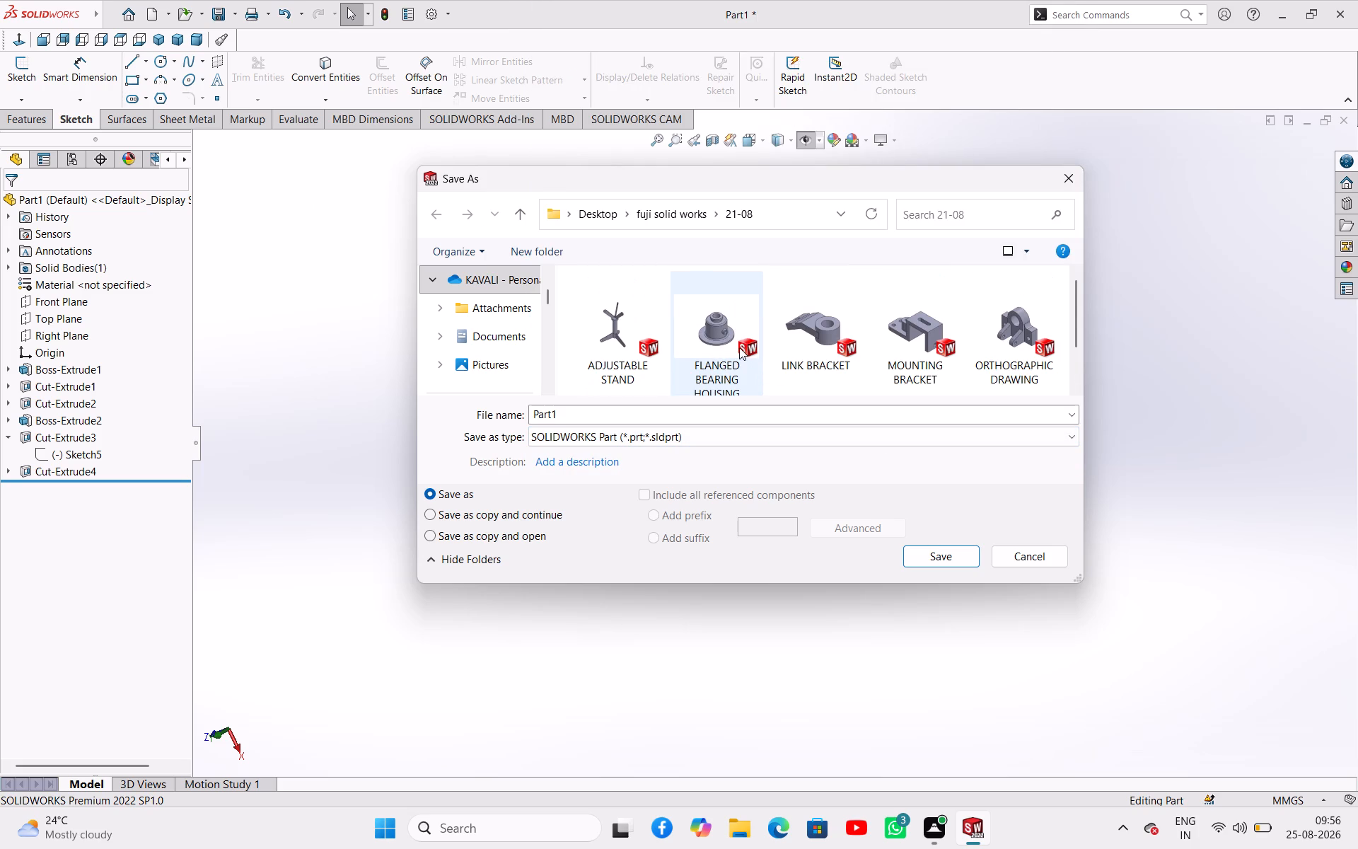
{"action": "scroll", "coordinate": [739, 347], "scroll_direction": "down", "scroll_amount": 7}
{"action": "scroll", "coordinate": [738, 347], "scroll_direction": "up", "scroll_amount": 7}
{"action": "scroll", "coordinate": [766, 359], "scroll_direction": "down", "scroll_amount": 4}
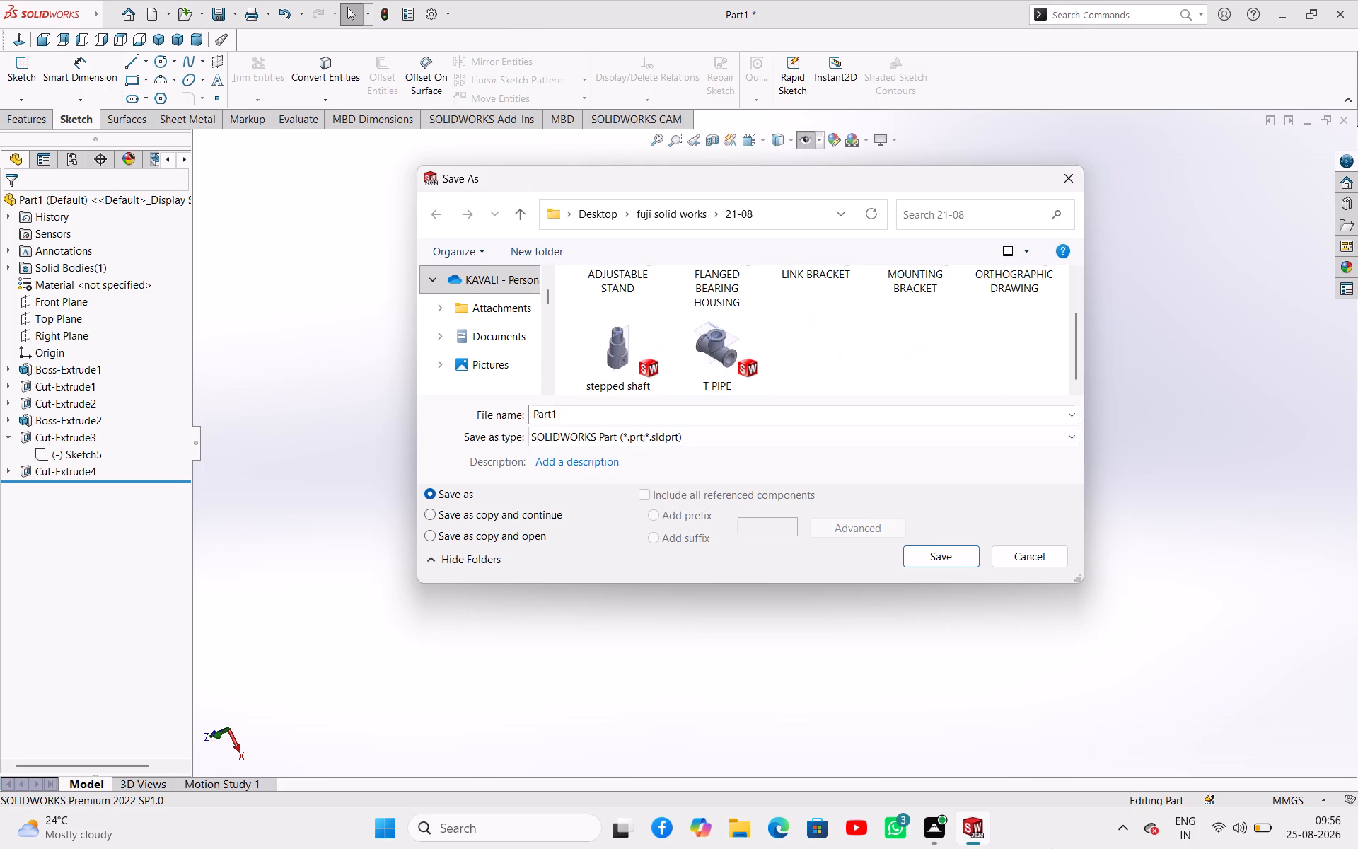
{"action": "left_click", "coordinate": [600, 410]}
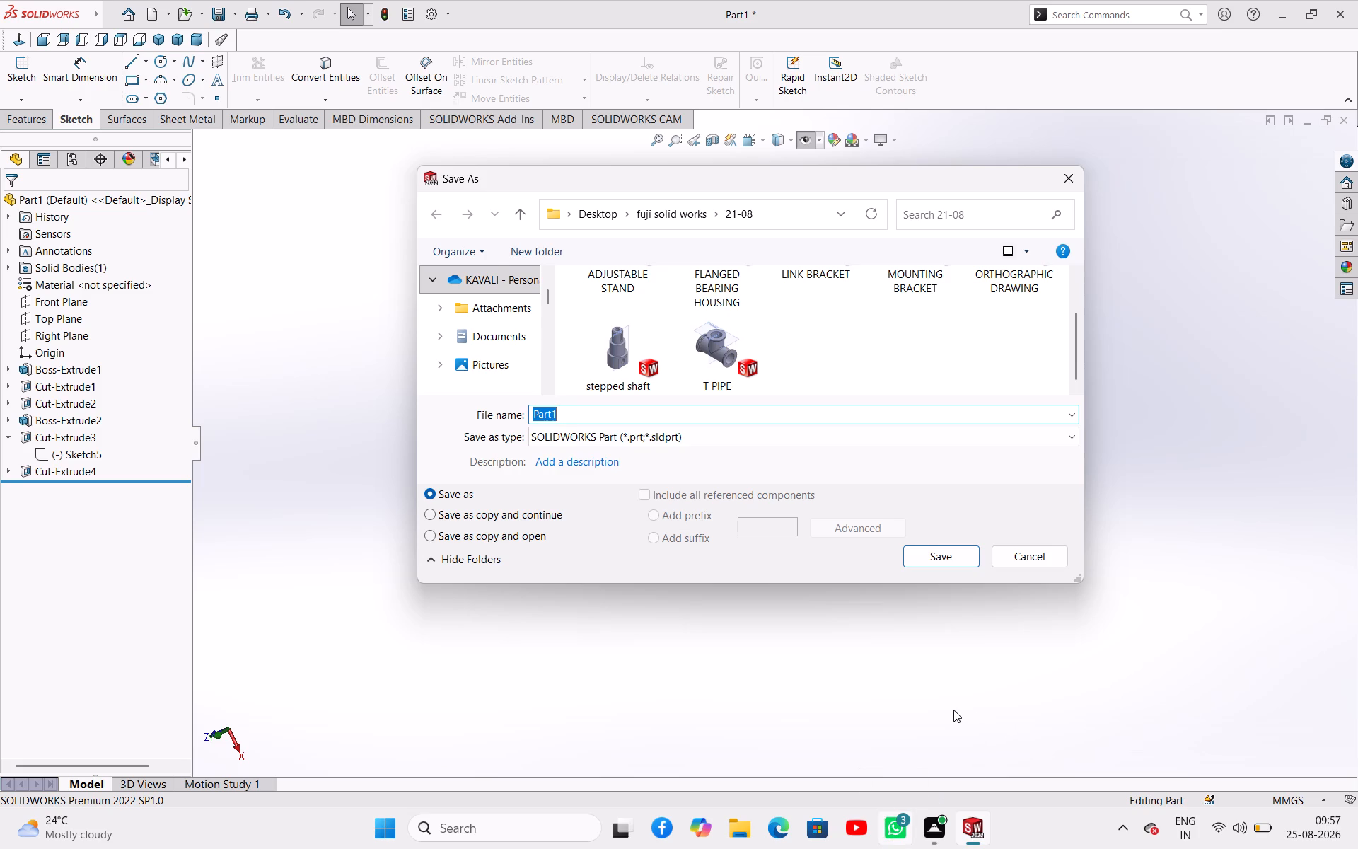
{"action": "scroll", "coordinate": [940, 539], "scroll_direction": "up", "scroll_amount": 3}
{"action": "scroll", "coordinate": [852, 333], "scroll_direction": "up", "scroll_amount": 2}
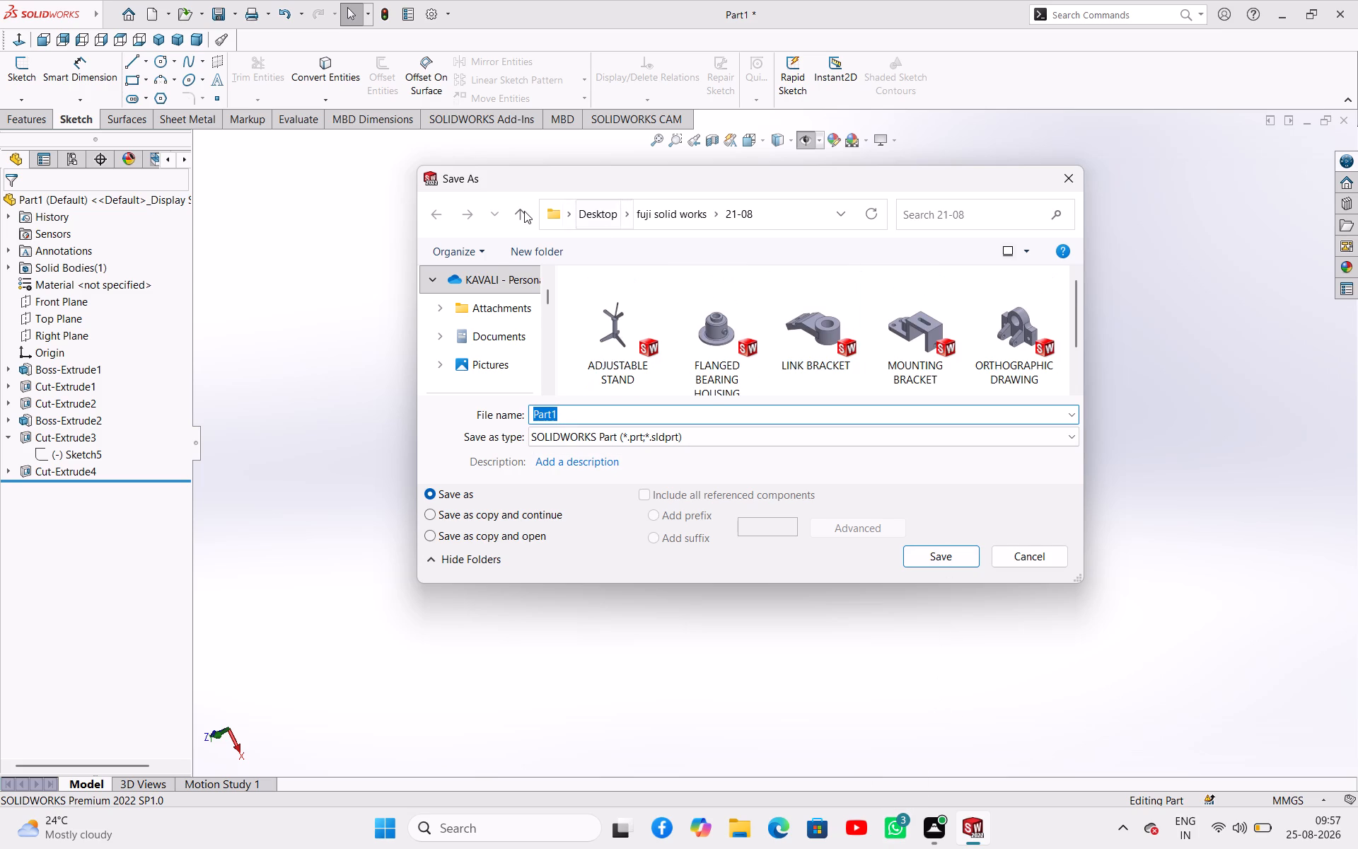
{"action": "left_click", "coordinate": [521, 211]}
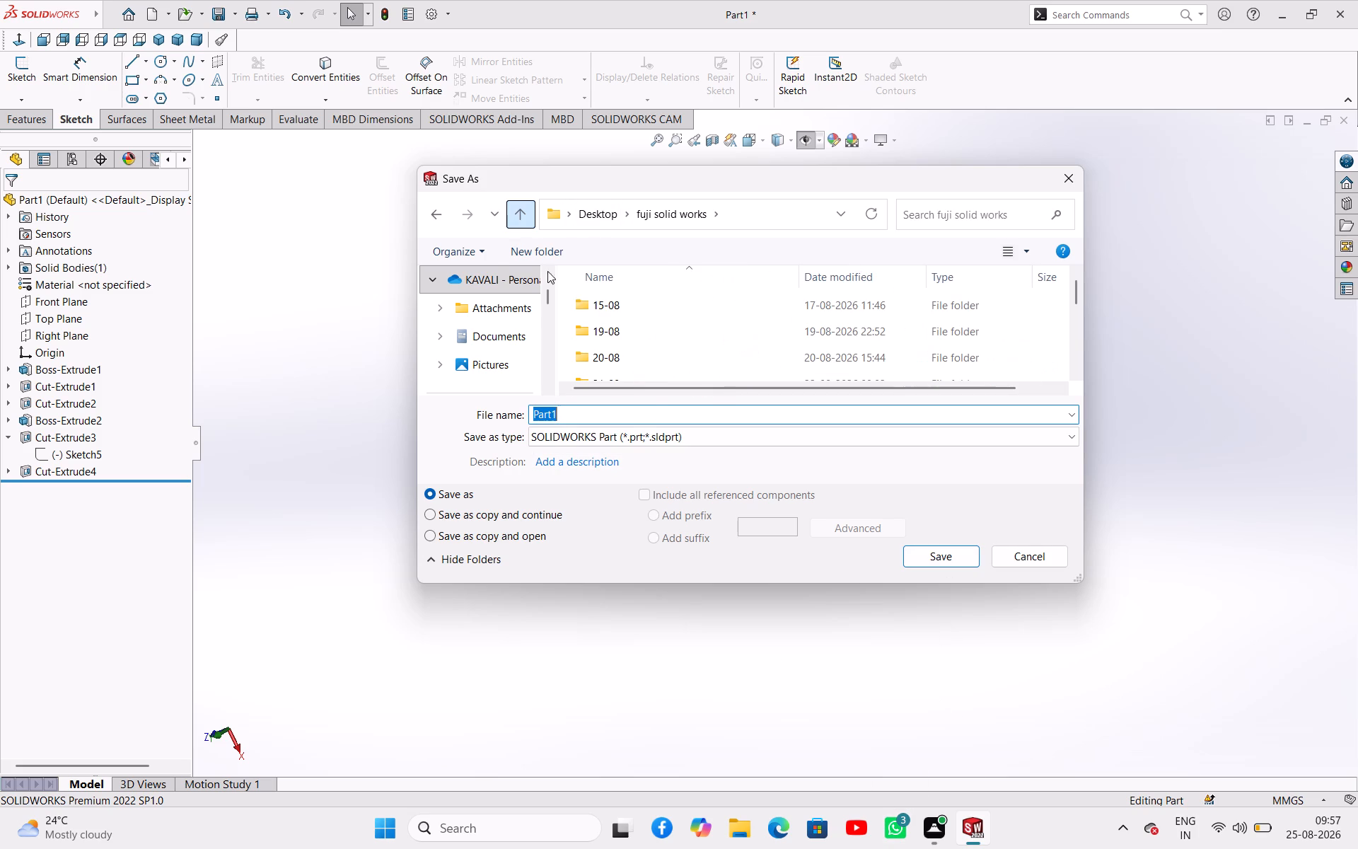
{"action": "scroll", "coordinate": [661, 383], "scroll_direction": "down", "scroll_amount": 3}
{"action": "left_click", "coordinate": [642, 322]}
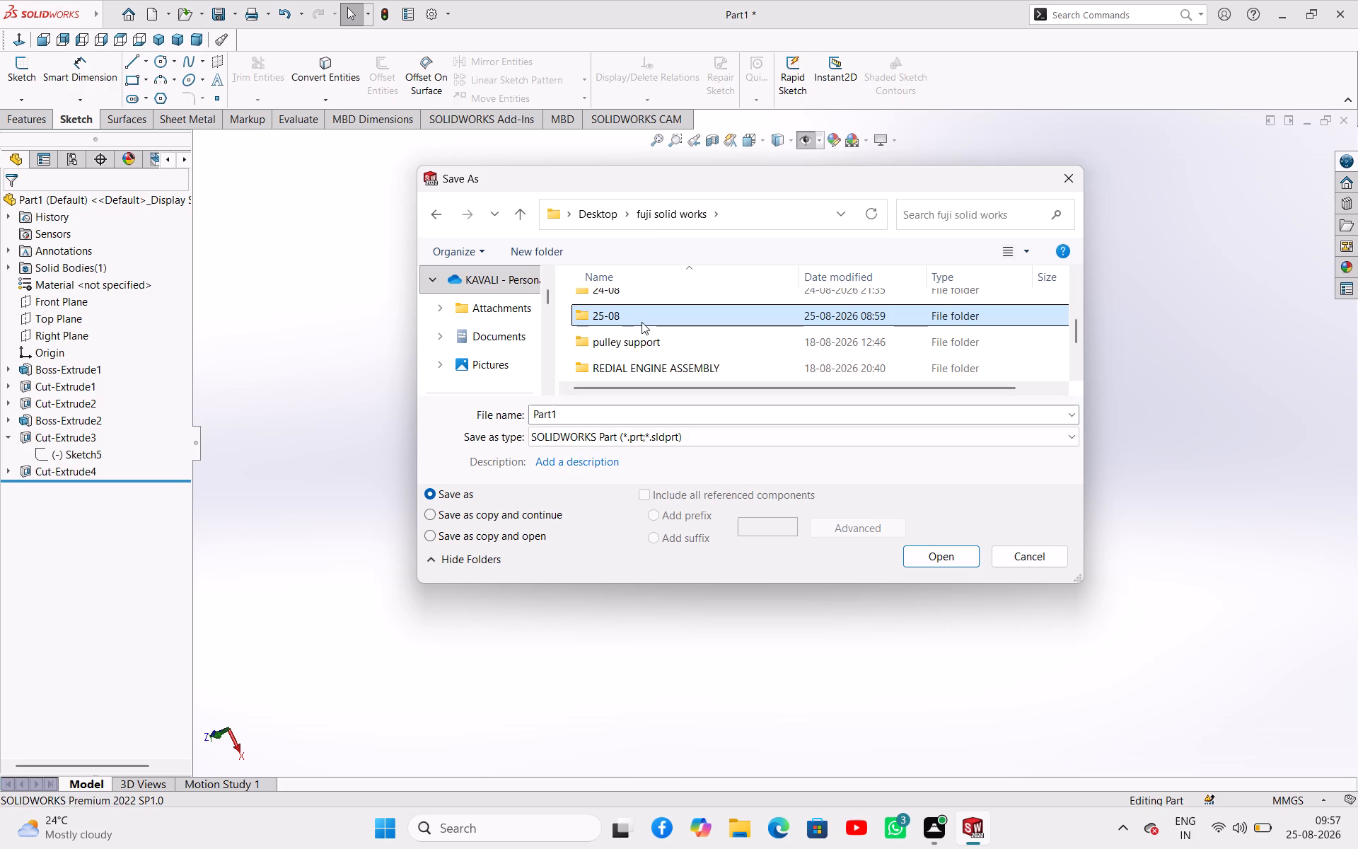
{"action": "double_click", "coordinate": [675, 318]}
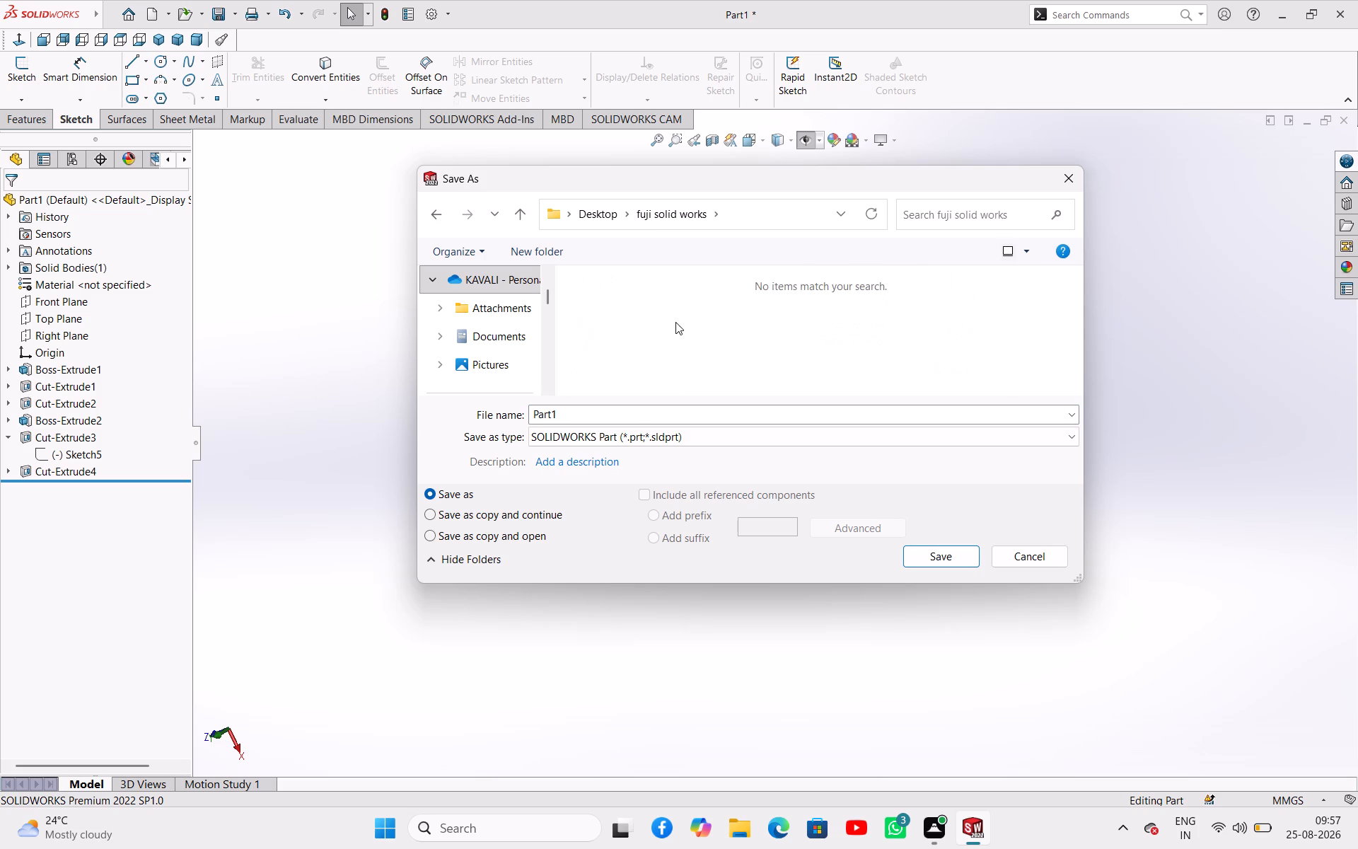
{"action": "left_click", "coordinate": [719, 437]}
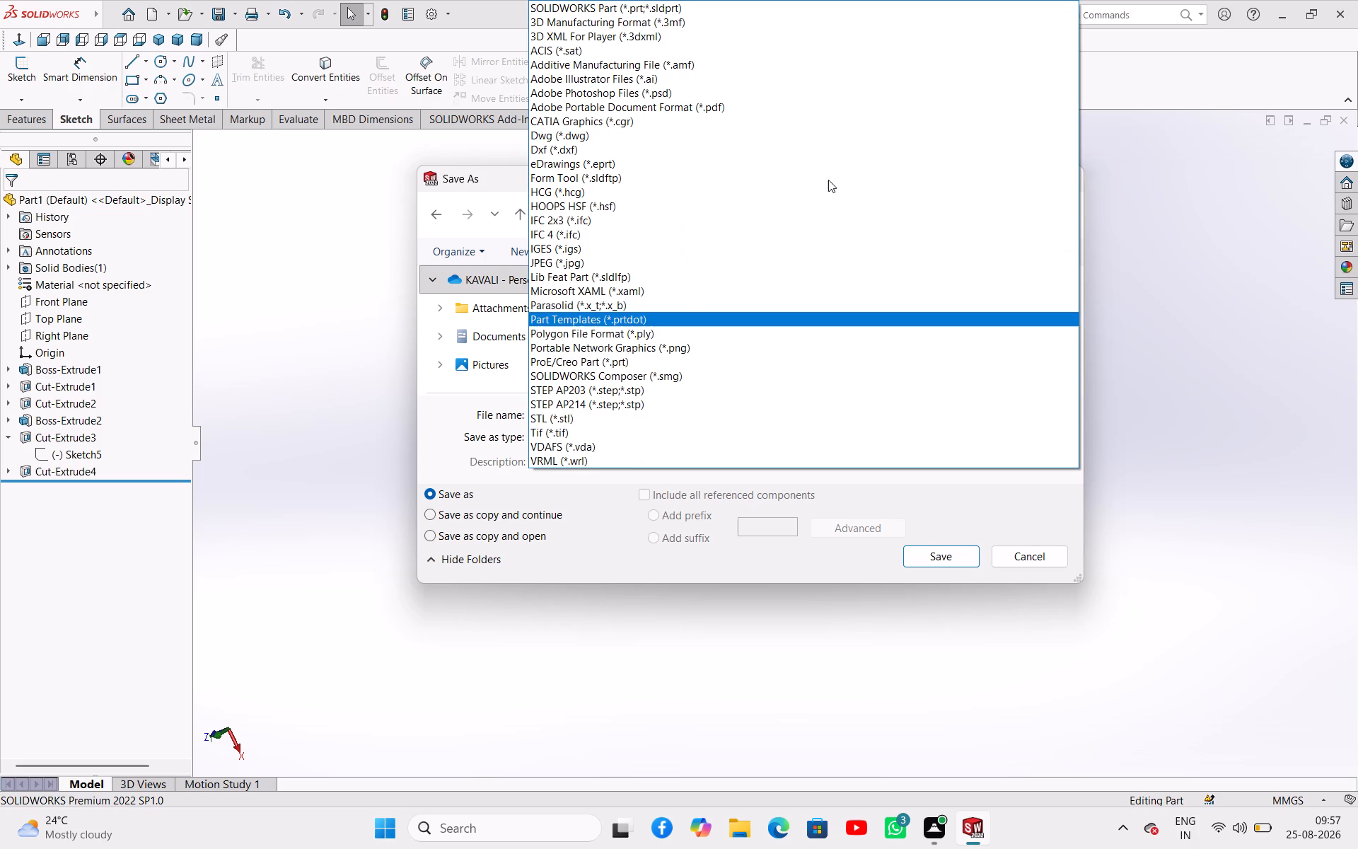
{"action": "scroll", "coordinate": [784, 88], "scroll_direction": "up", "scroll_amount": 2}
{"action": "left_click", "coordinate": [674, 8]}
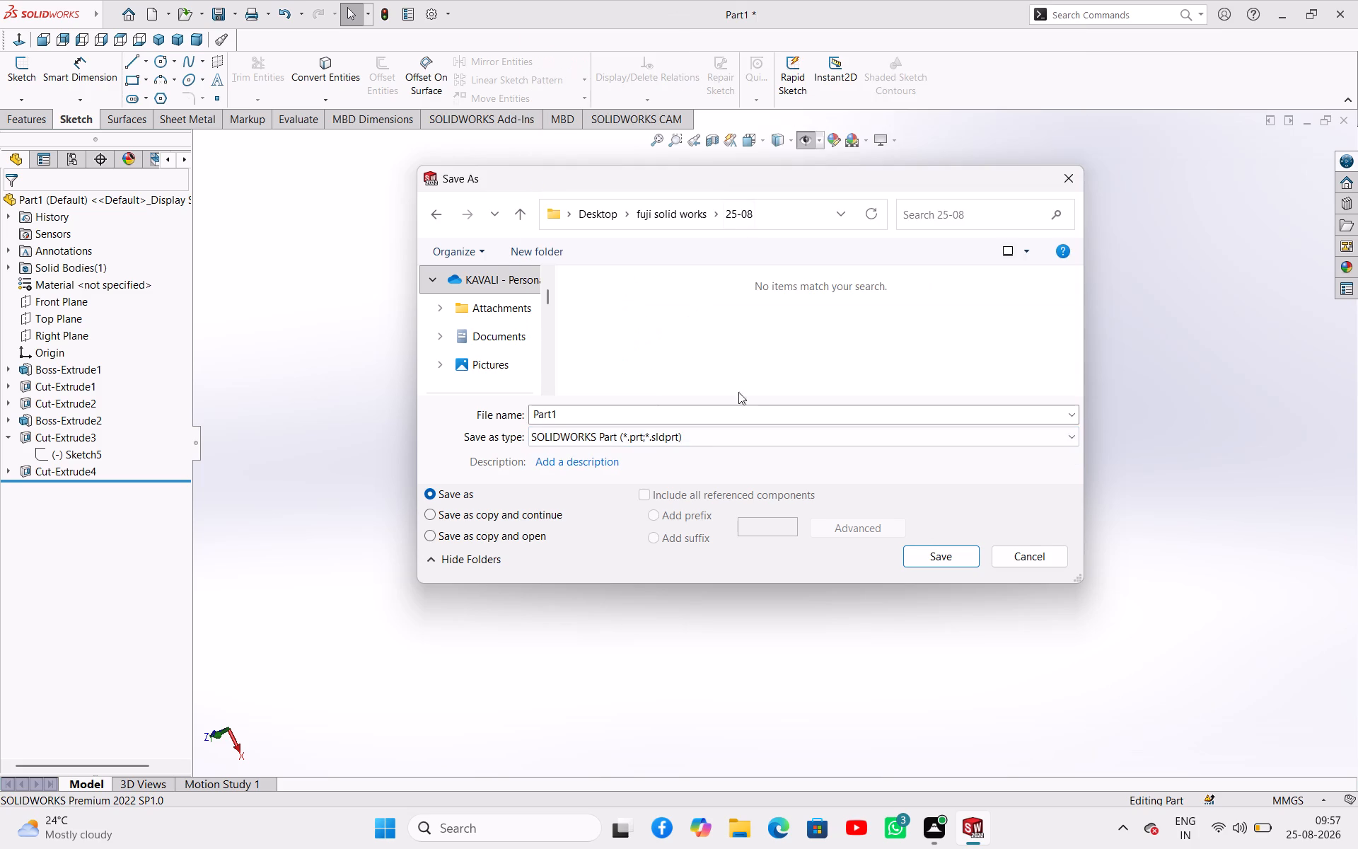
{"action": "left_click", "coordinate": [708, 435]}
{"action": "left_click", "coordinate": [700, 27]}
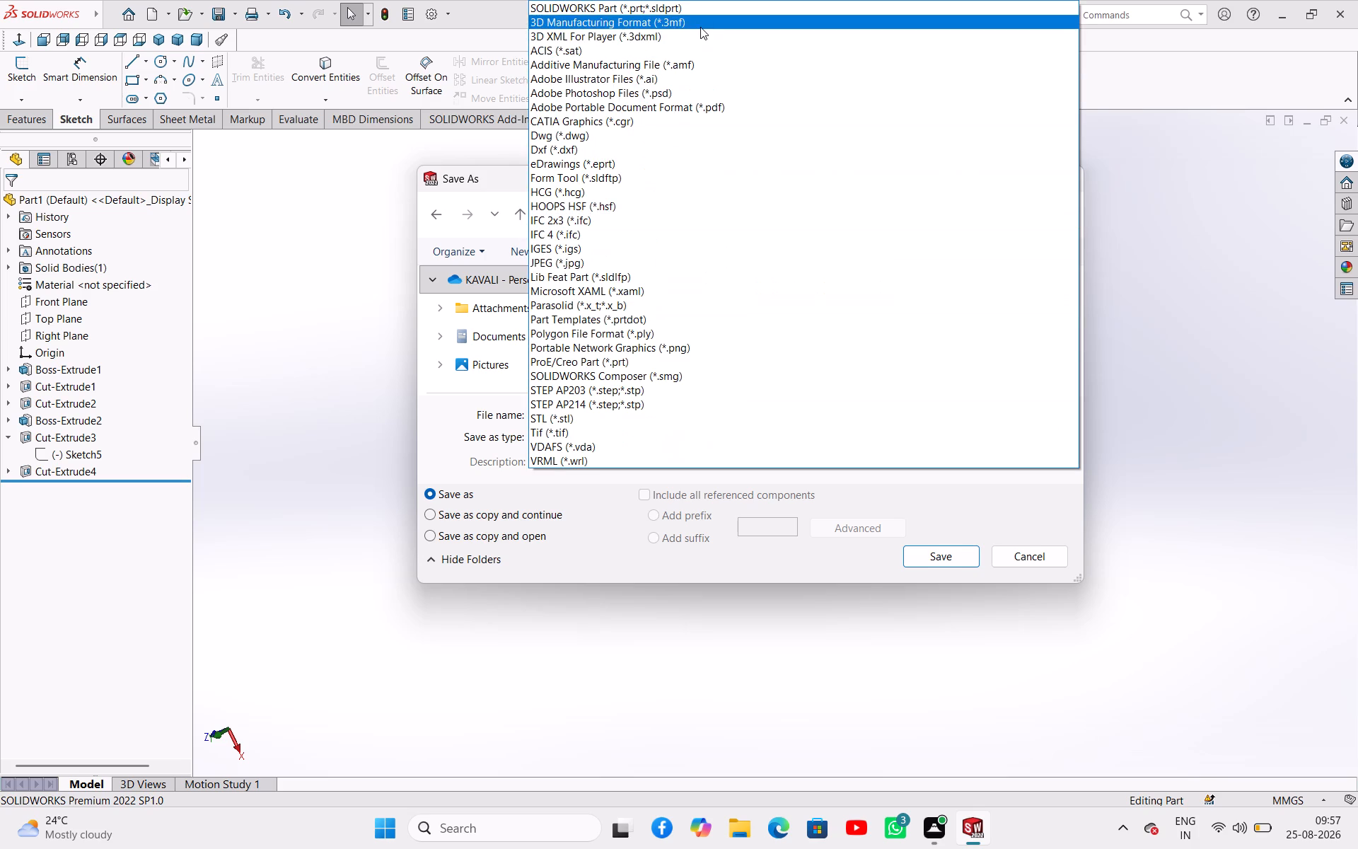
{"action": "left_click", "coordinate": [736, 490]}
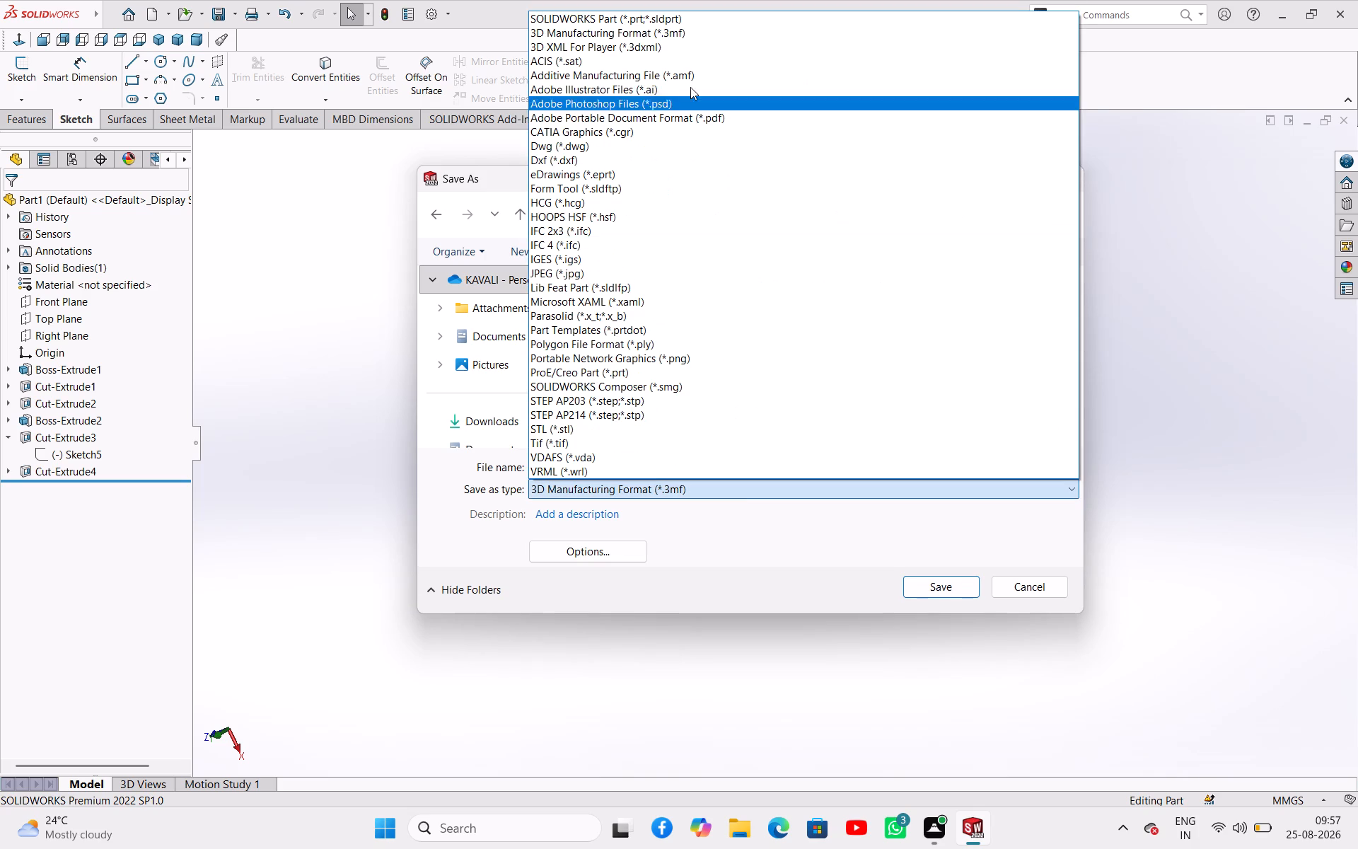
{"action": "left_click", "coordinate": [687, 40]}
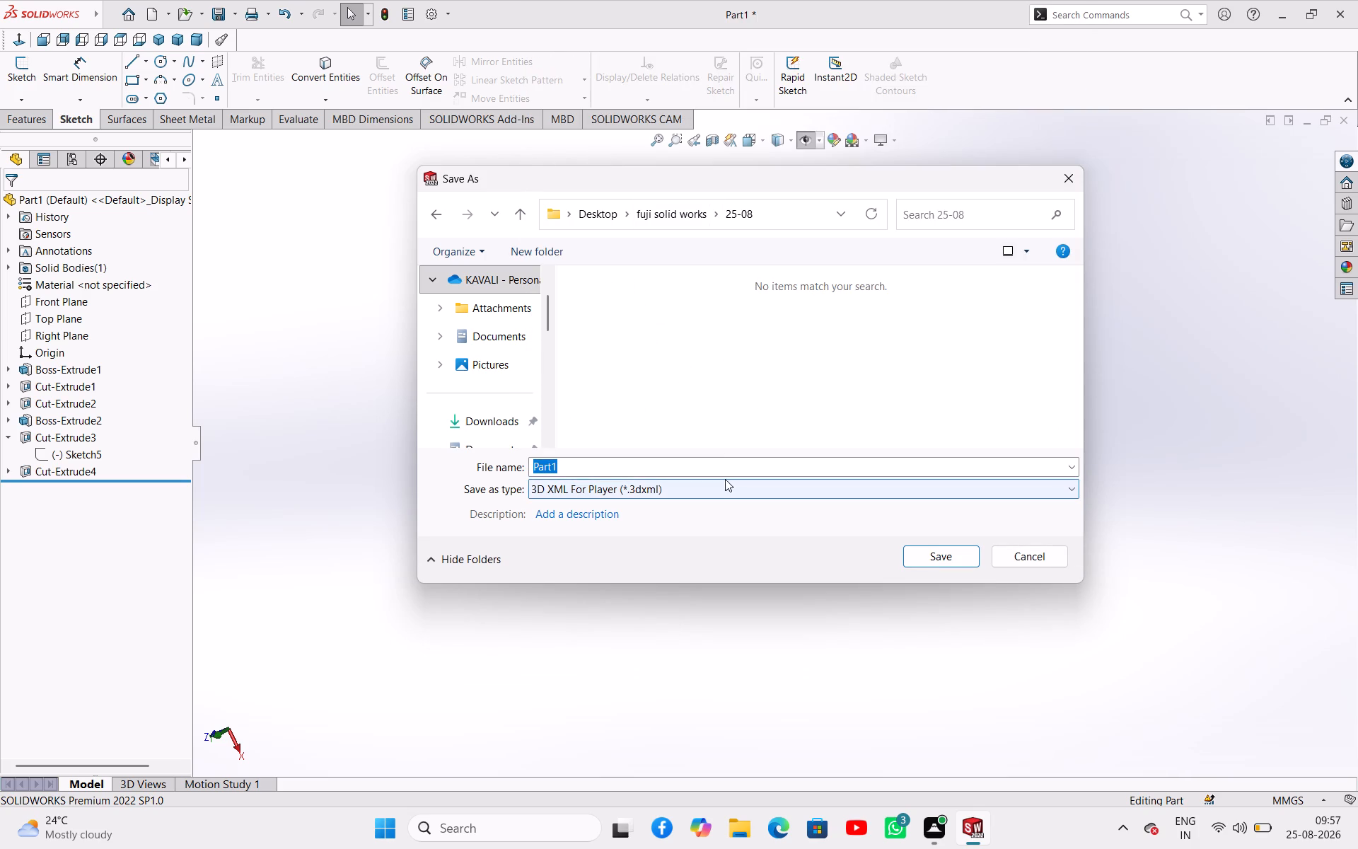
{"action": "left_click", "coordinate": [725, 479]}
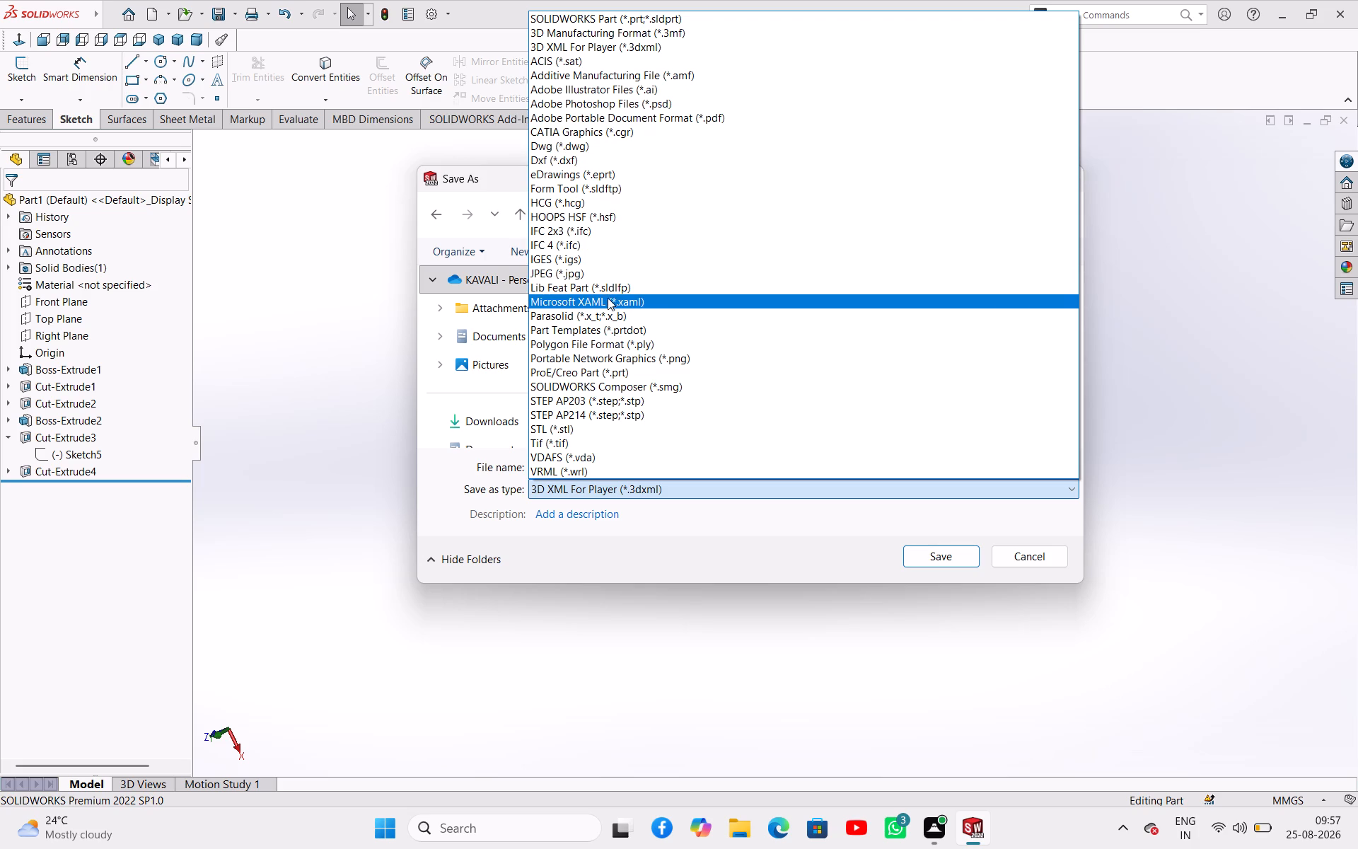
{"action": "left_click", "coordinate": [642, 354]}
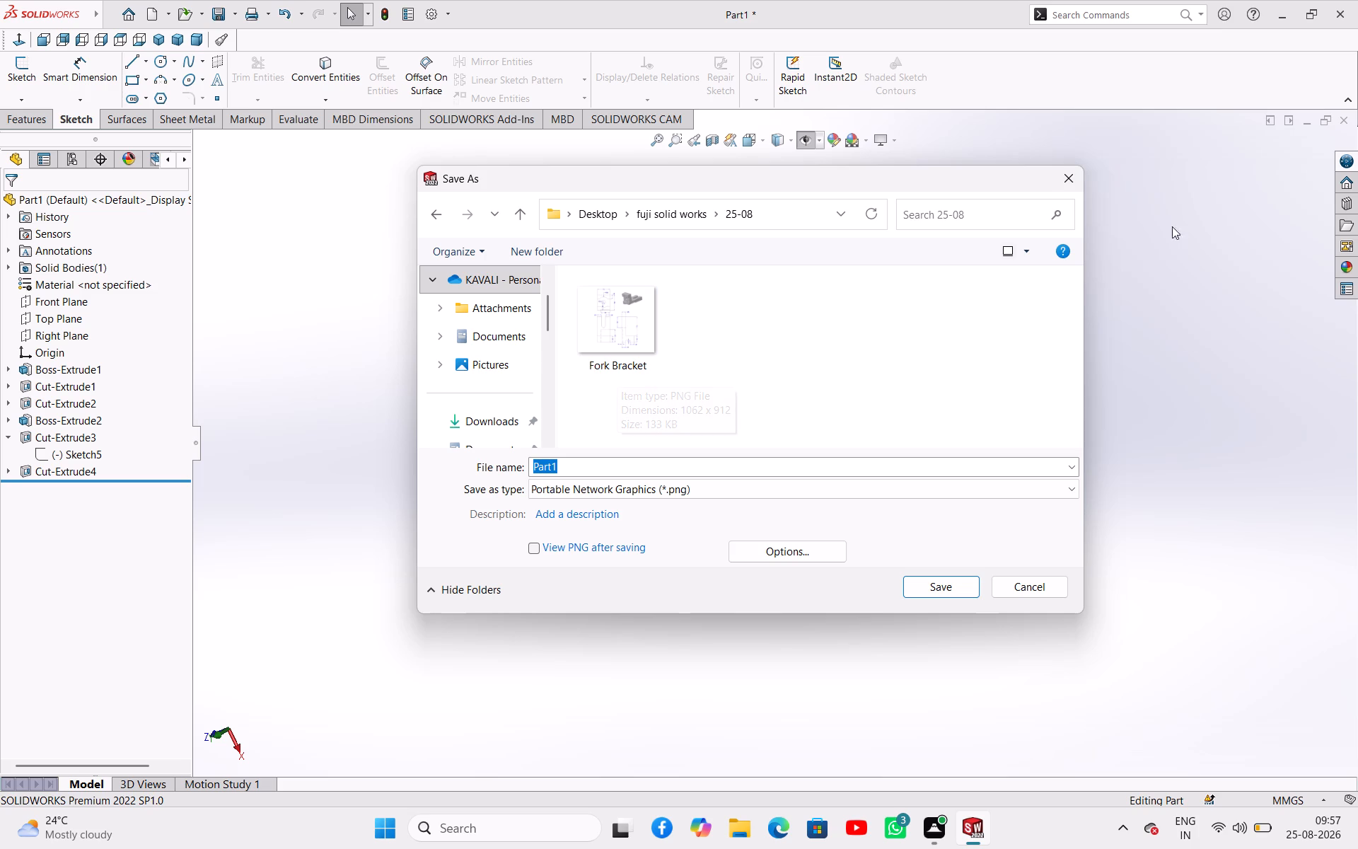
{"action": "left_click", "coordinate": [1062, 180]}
Save the part as "fork bracket" in the 21-08 folder, as a SOLIDWORKS Part.
{"action": "key", "text": "ctrl+s"}
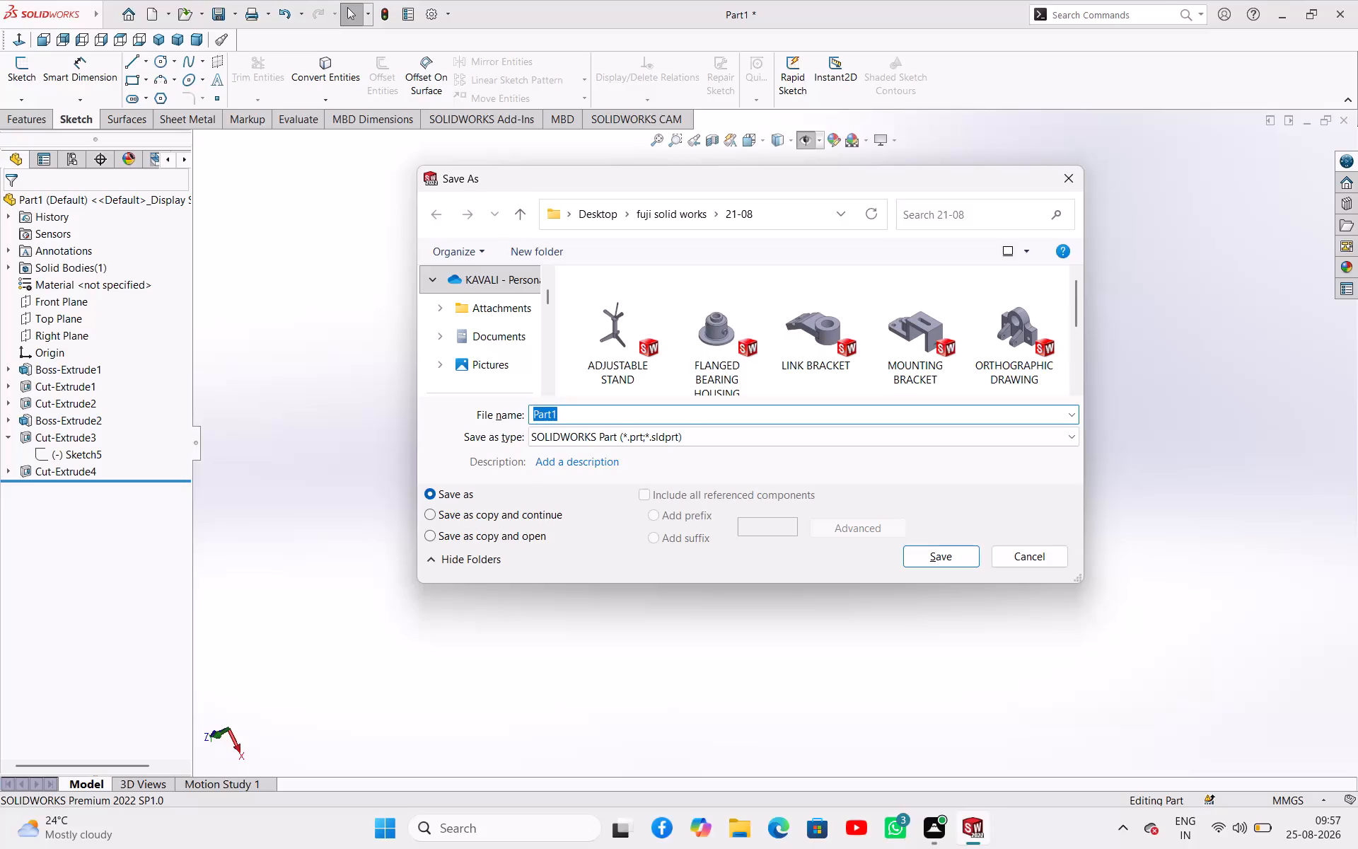
{"action": "type", "text": "fo"}
{"action": "type", "text": "rk brack"}
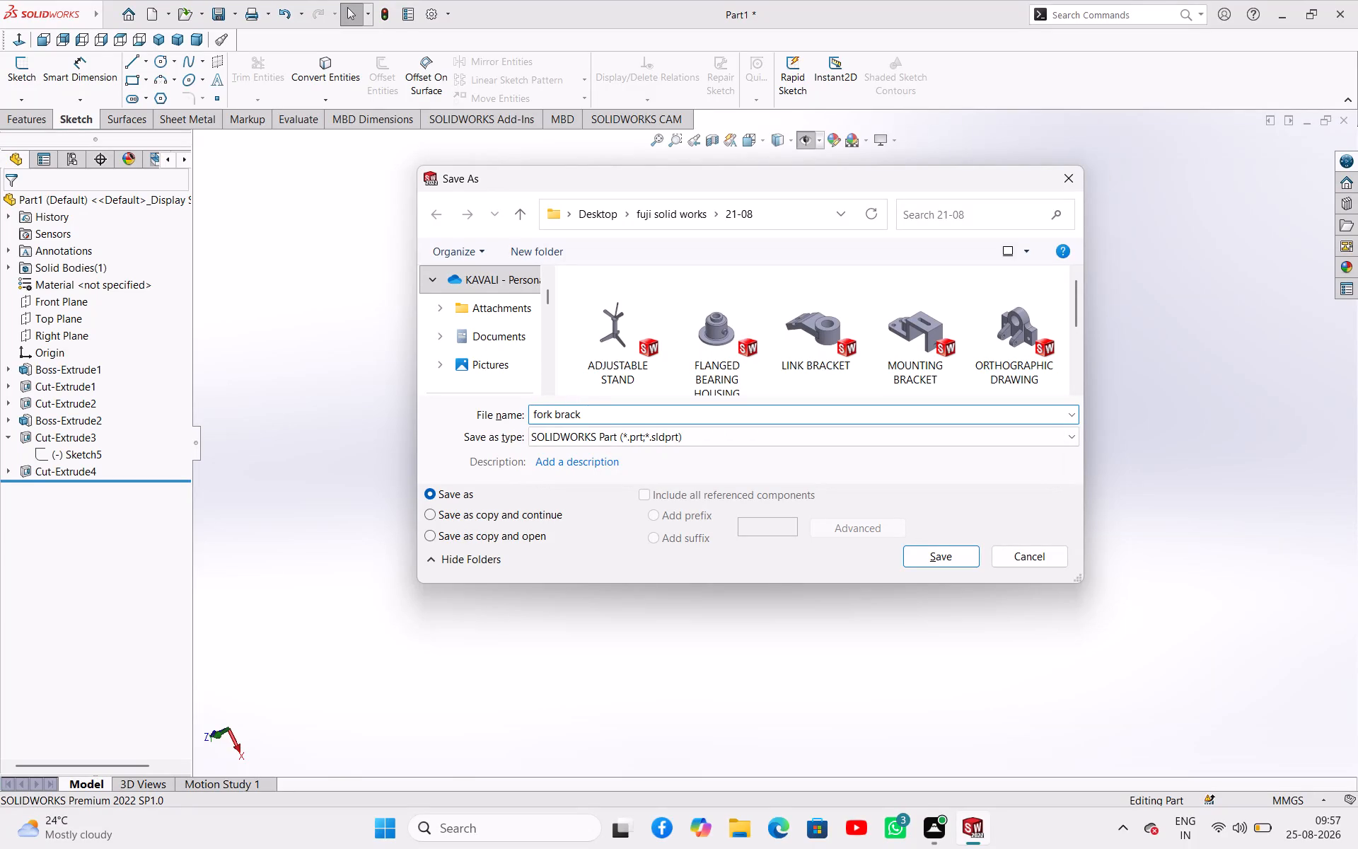
{"action": "type", "text": "et"}
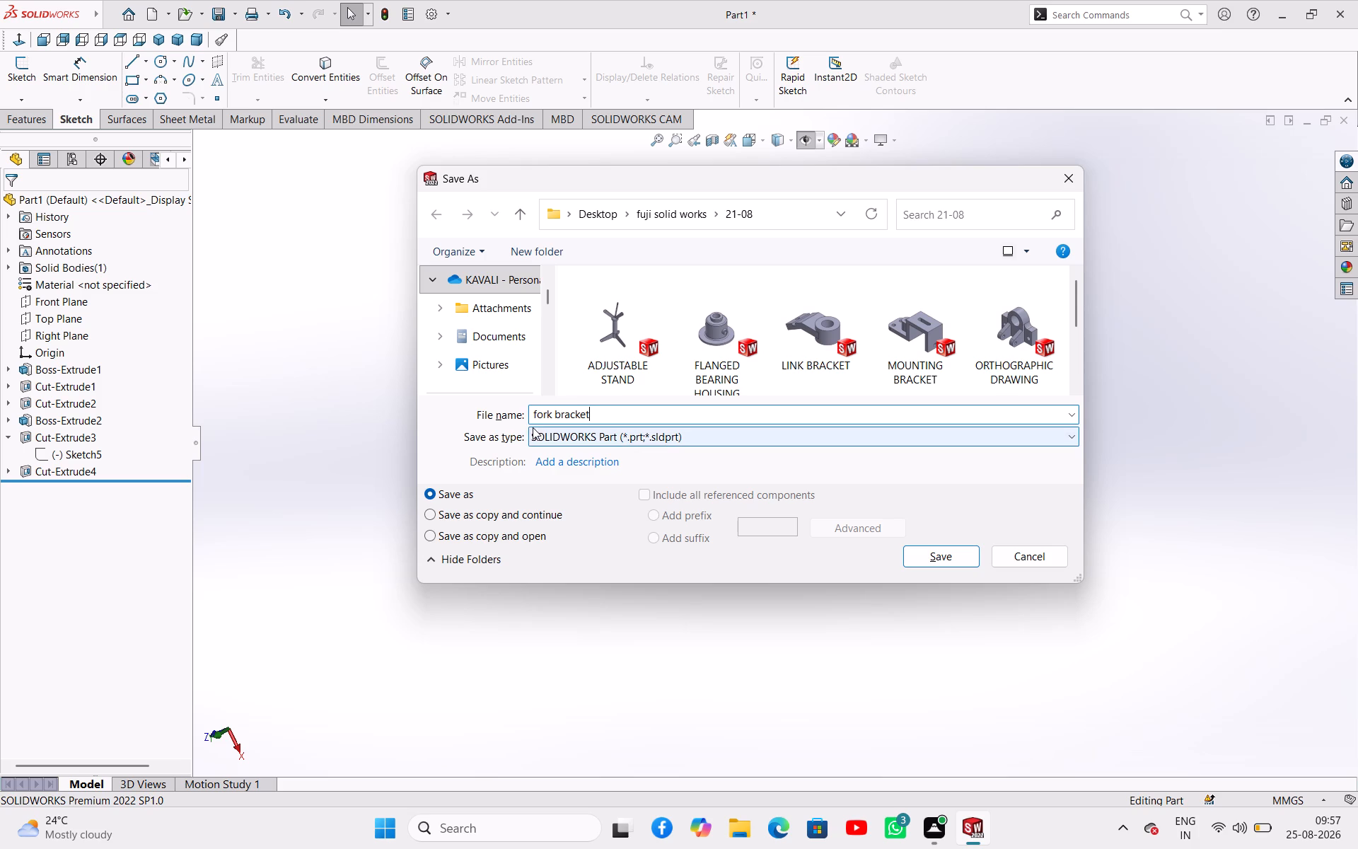
{"action": "left_click", "coordinate": [936, 561]}
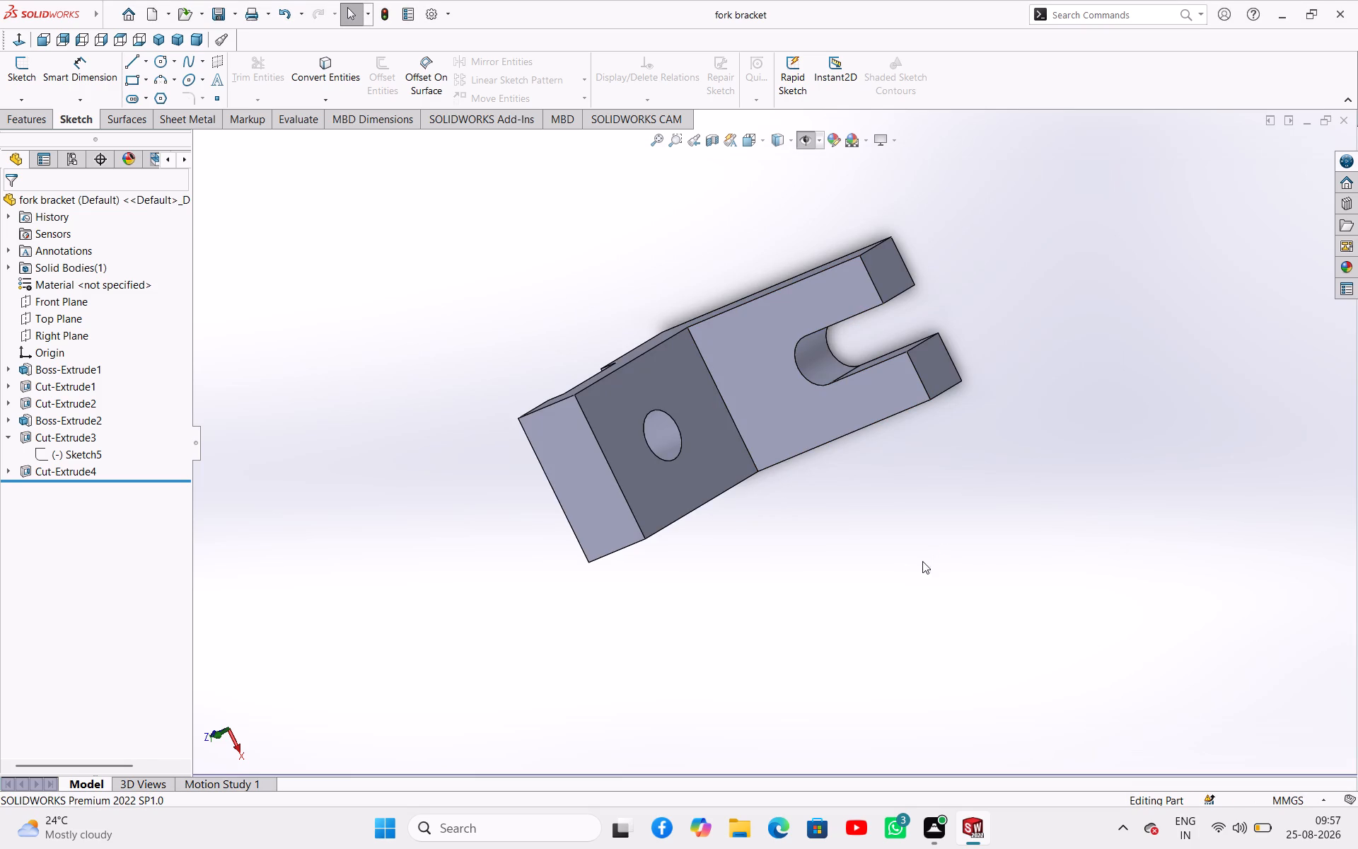
{"action": "key", "text": "ctrl+s"}
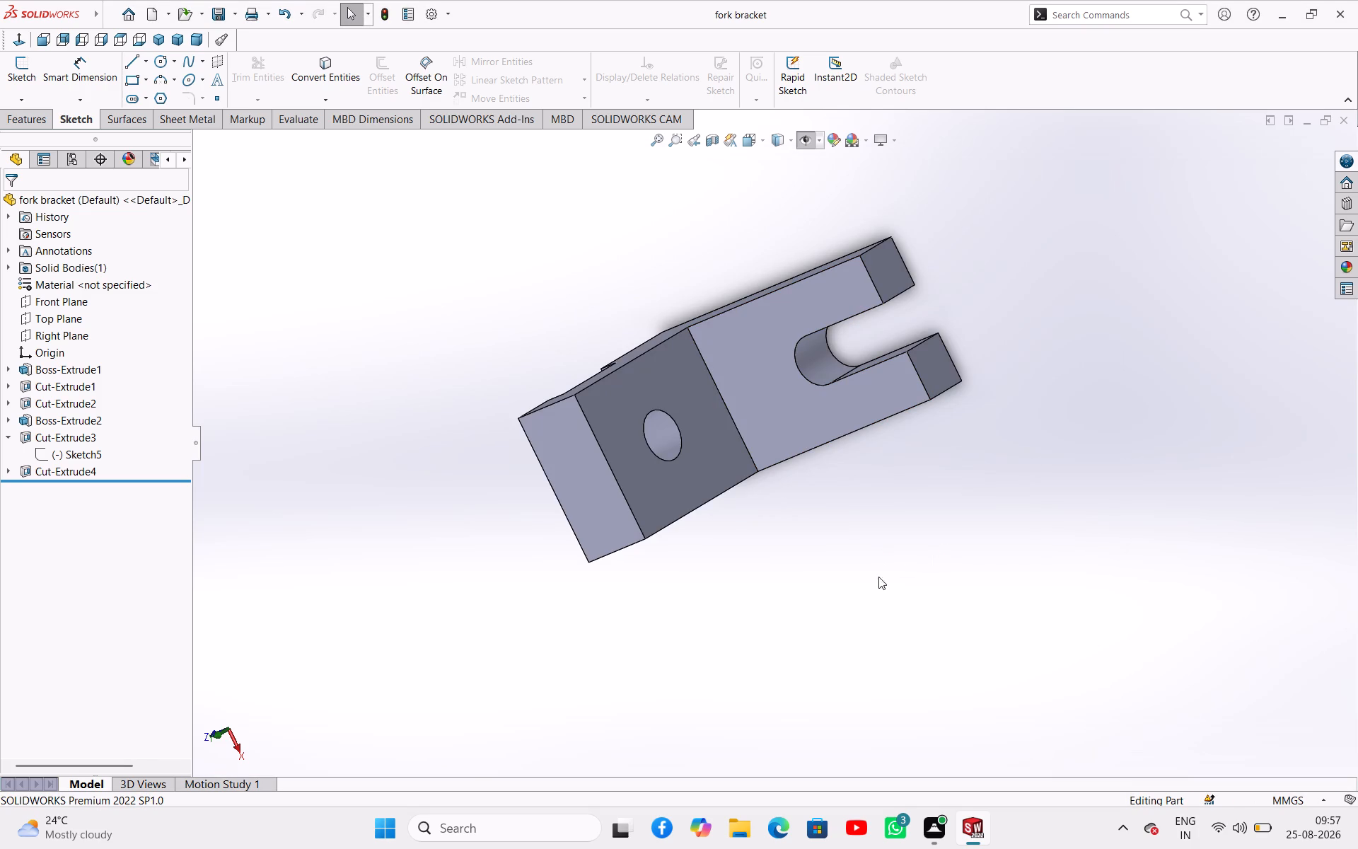
Create a new drawing document on a standard A1 (ISO) sheet with the sheet format displayed.
{"action": "key", "text": "ctrl+n"}
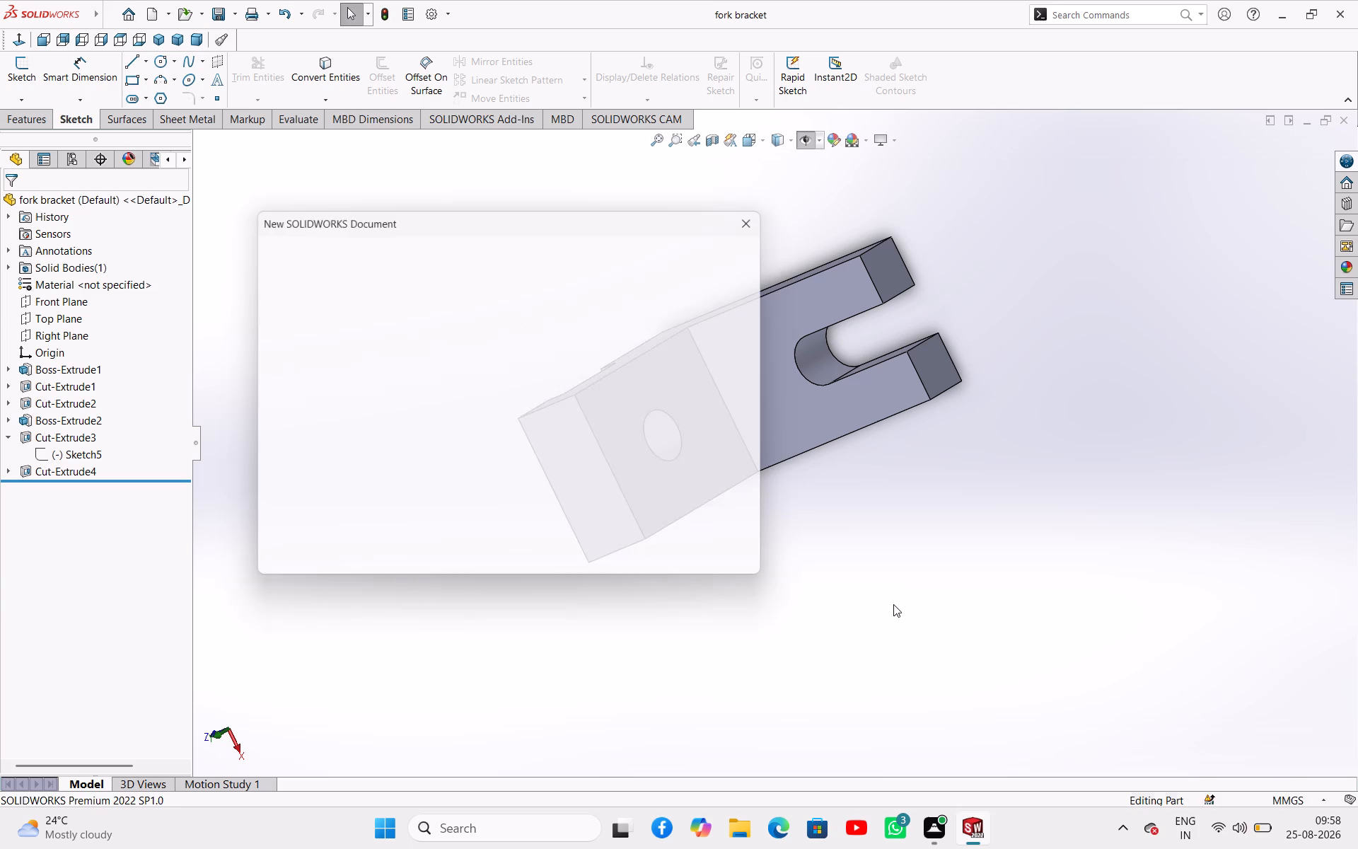
{"action": "left_click", "coordinate": [686, 366]}
{"action": "left_click", "coordinate": [601, 561]}
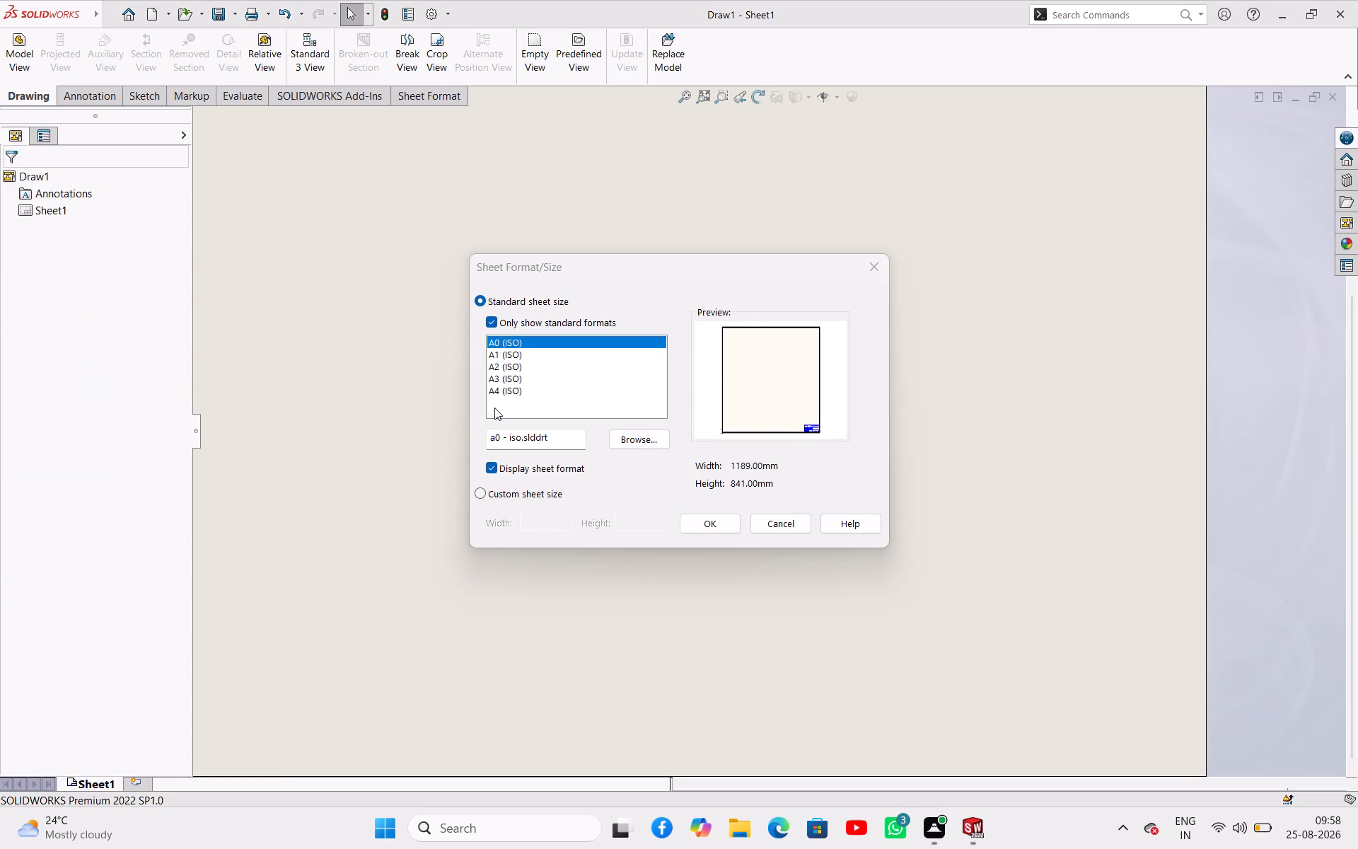
{"action": "left_click", "coordinate": [499, 393]}
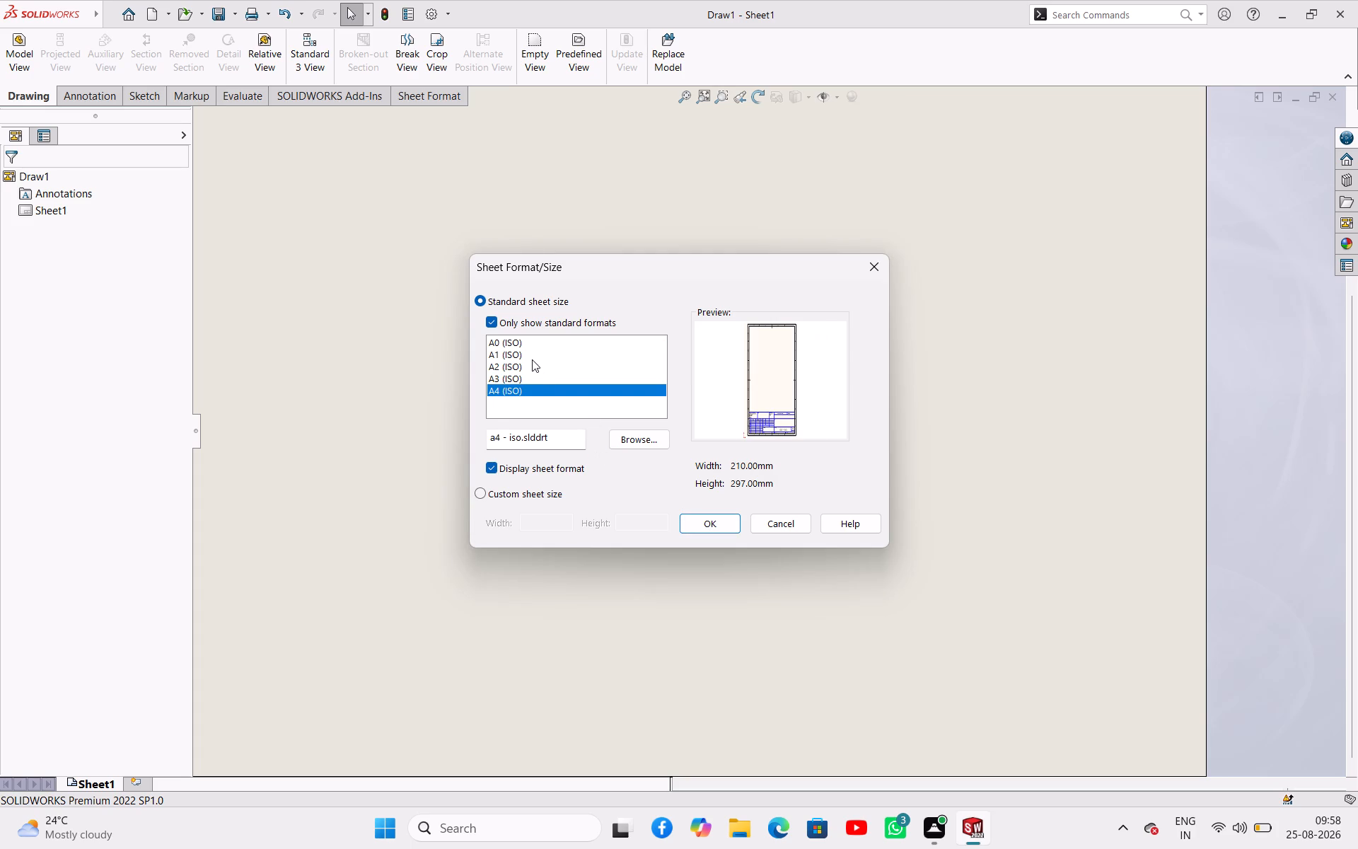
{"action": "left_click", "coordinate": [532, 359]}
{"action": "left_click", "coordinate": [708, 529]}
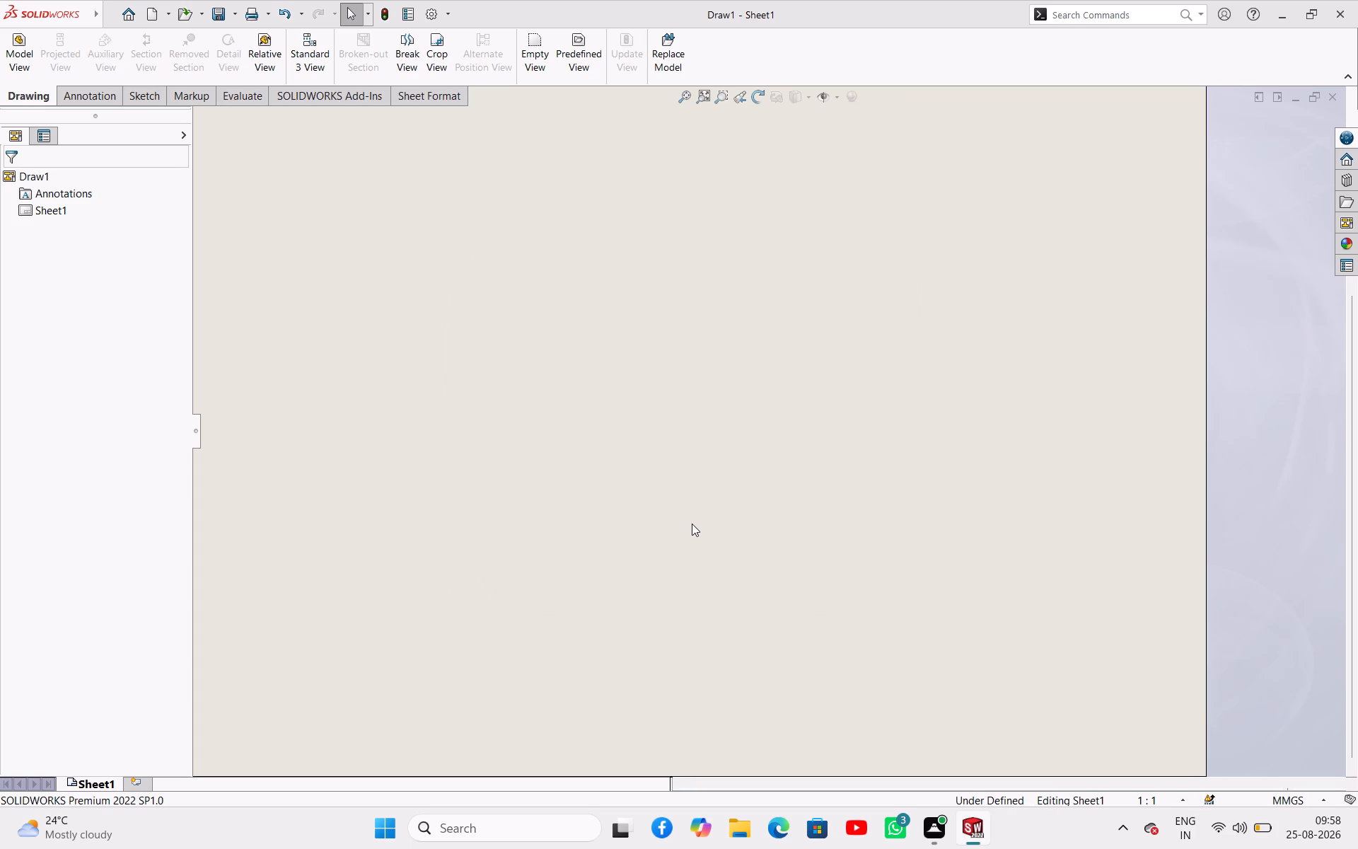
Insert an isometric model view of the saved fork bracket part near the sheet's right edge, in the shaded display style.
{"action": "left_click", "coordinate": [104, 419]}
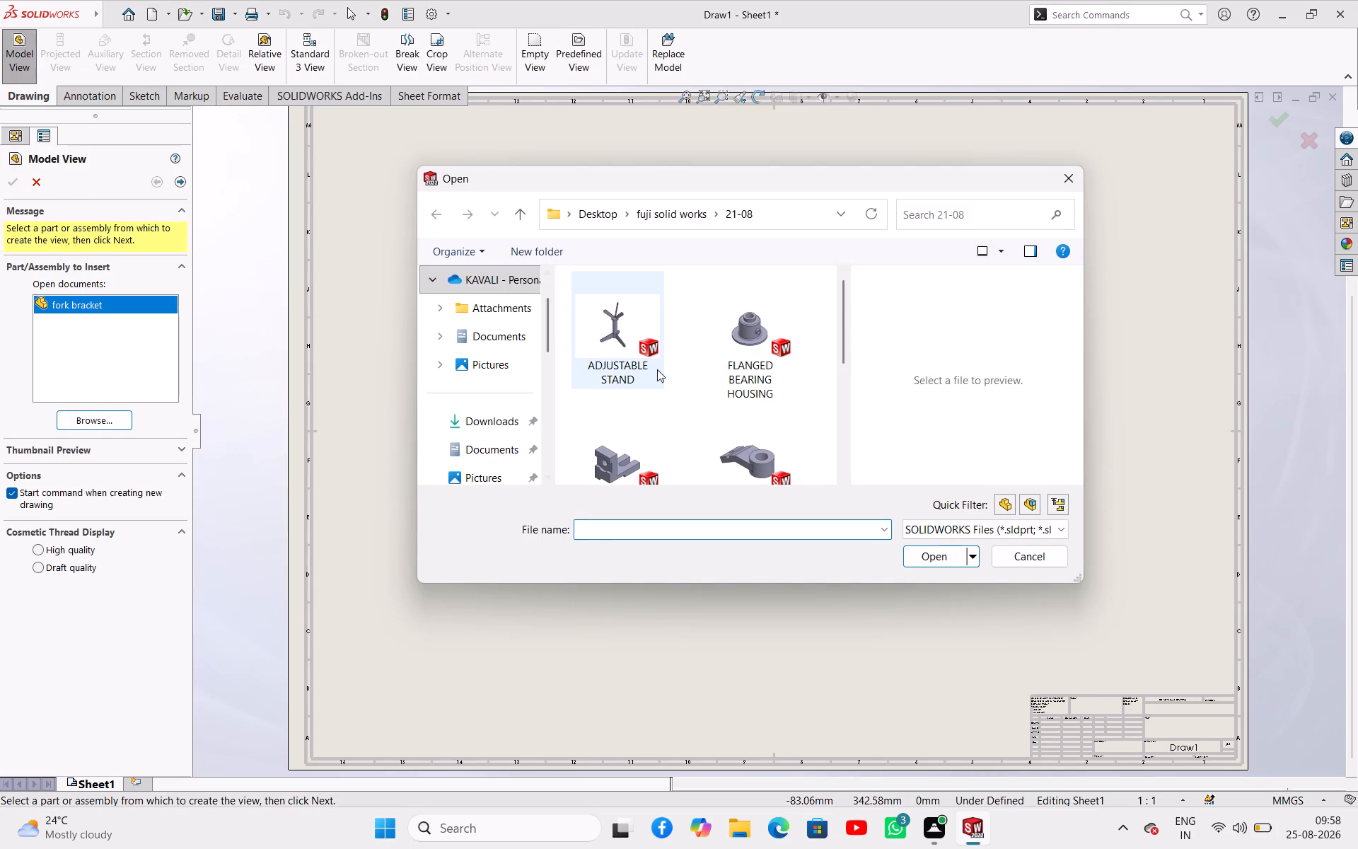
{"action": "left_click", "coordinate": [642, 448]}
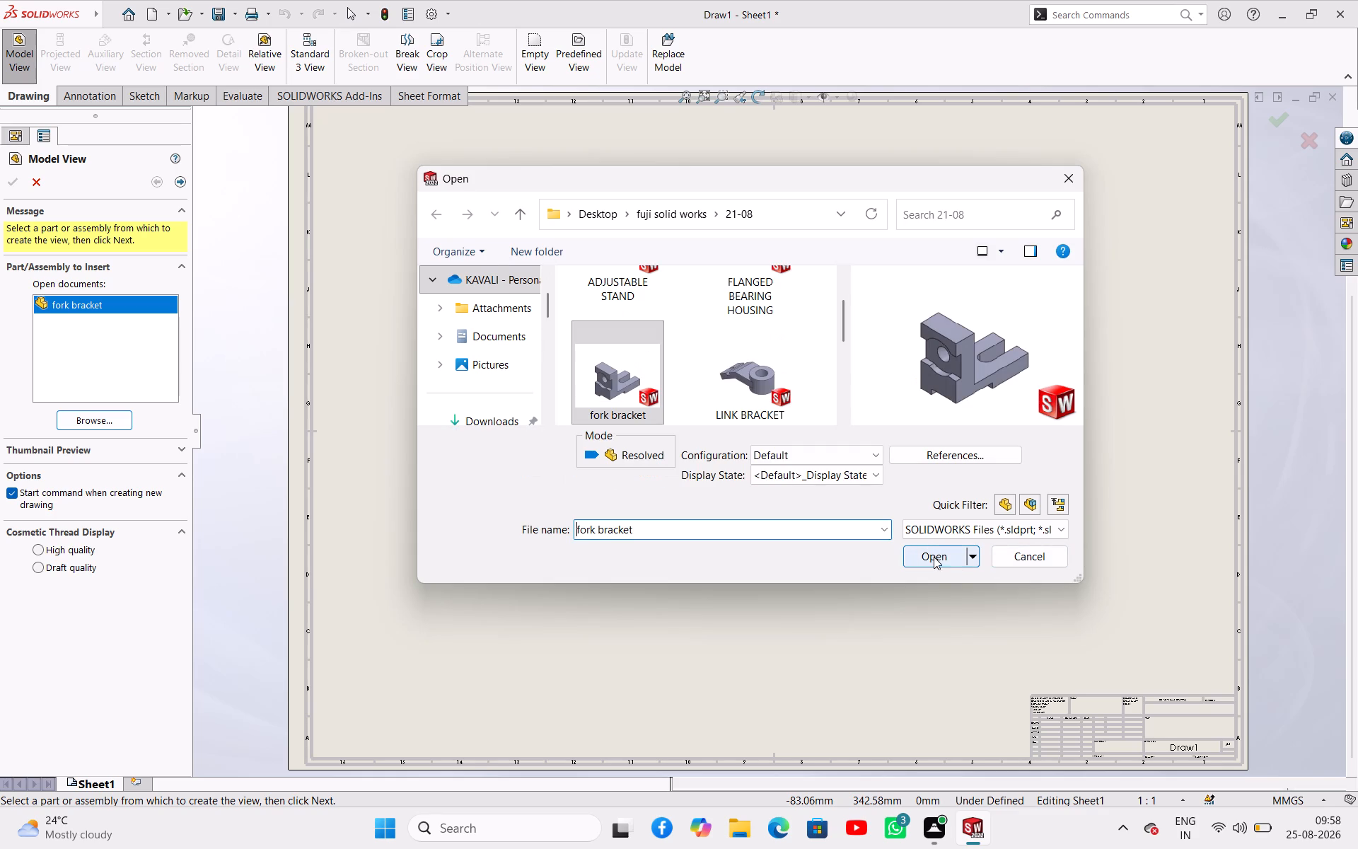
{"action": "left_click", "coordinate": [934, 558]}
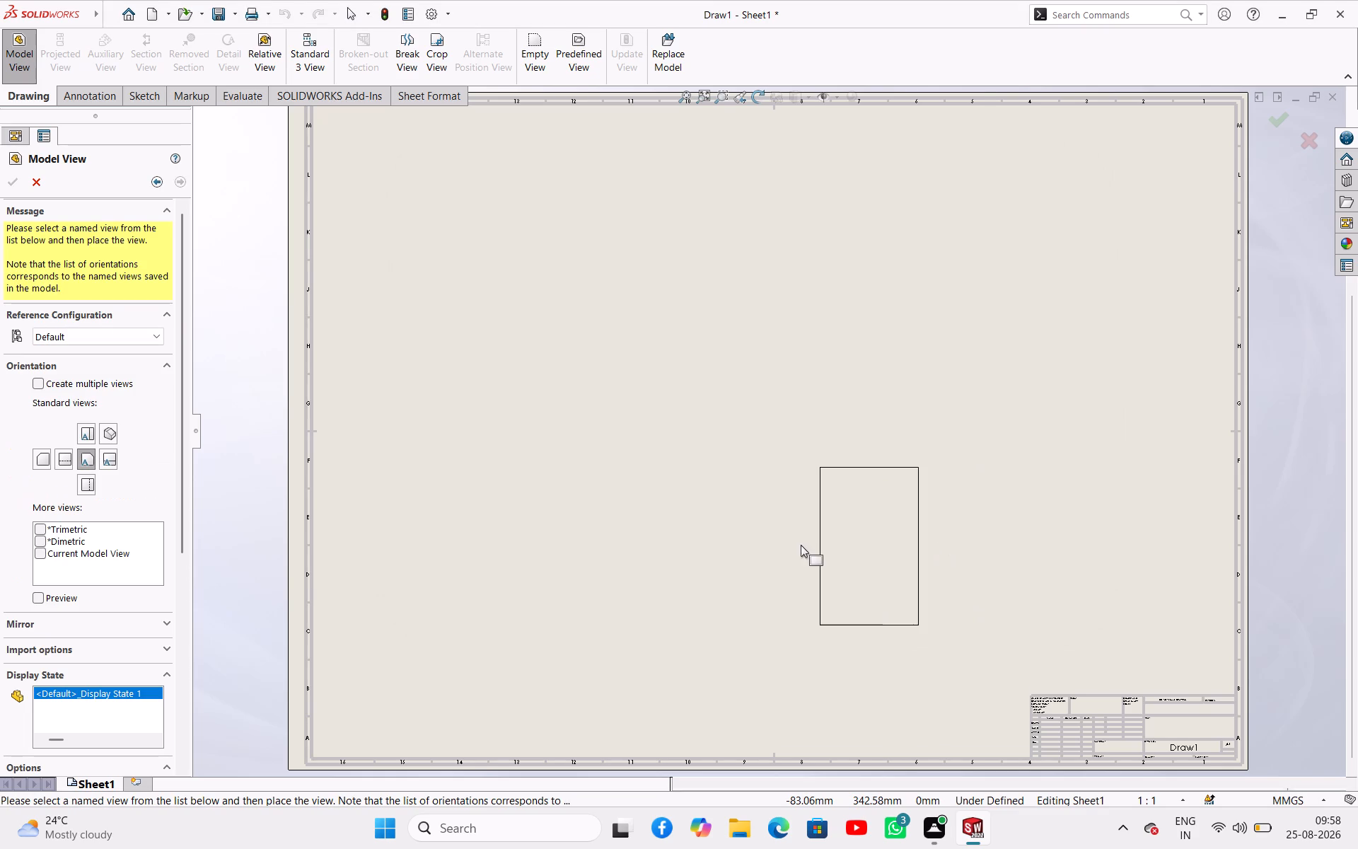
{"action": "left_click", "coordinate": [115, 434]}
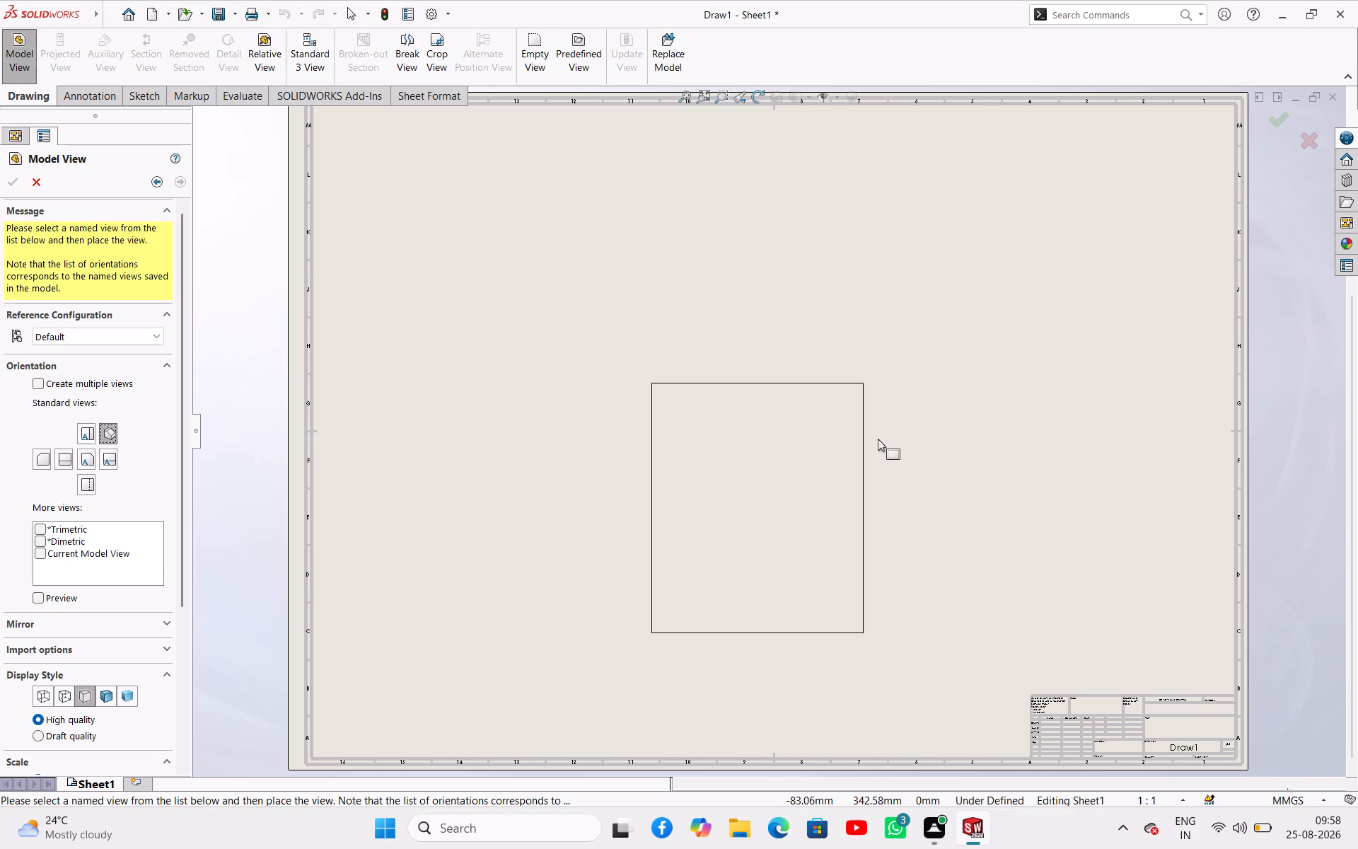
{"action": "left_click", "coordinate": [1067, 342]}
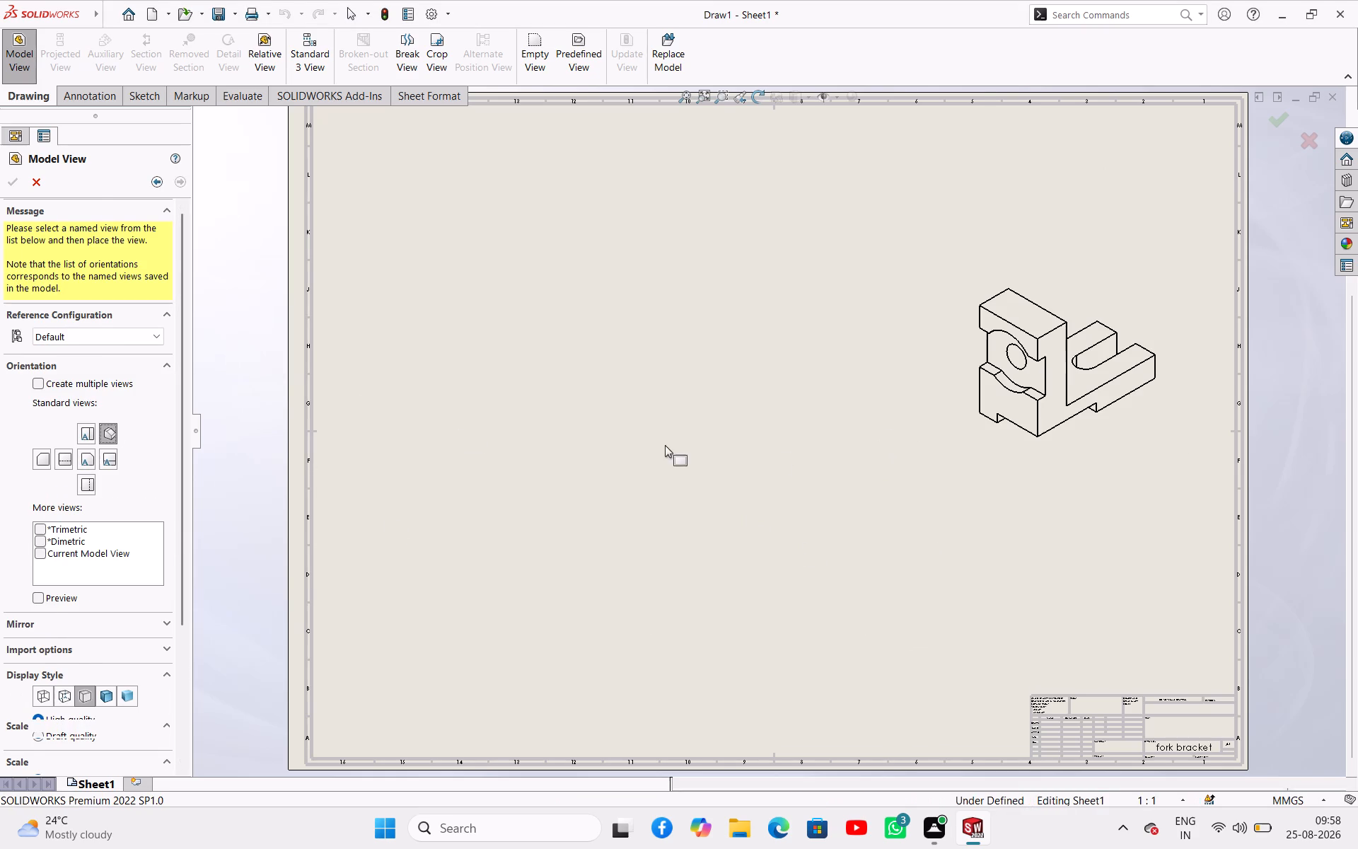
{"action": "left_click", "coordinate": [130, 645]}
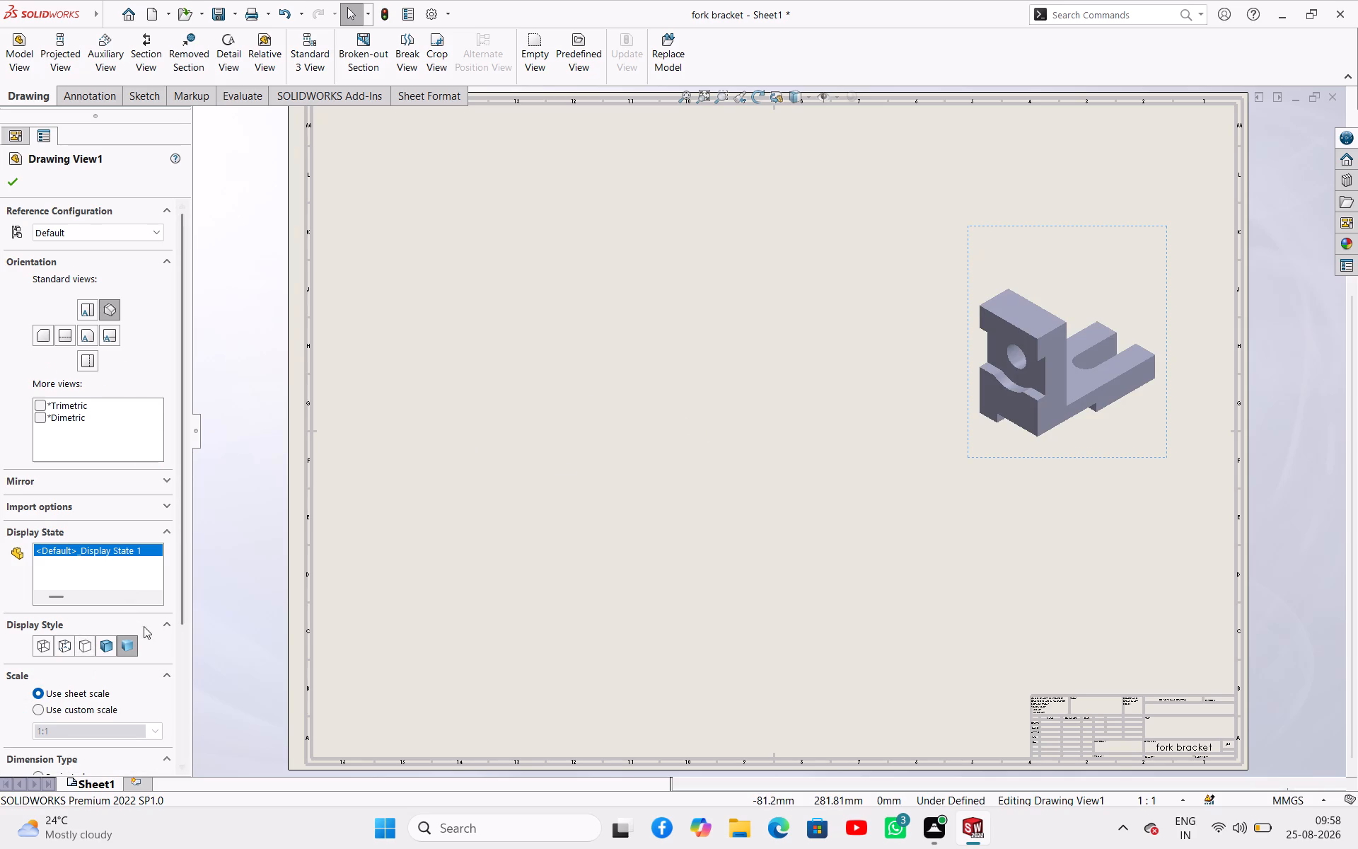
Give the isometric view a custom scale of 2:1 and move it into the sheet's upper-right corner.
{"action": "left_click", "coordinate": [114, 707]}
{"action": "left_click", "coordinate": [154, 737]}
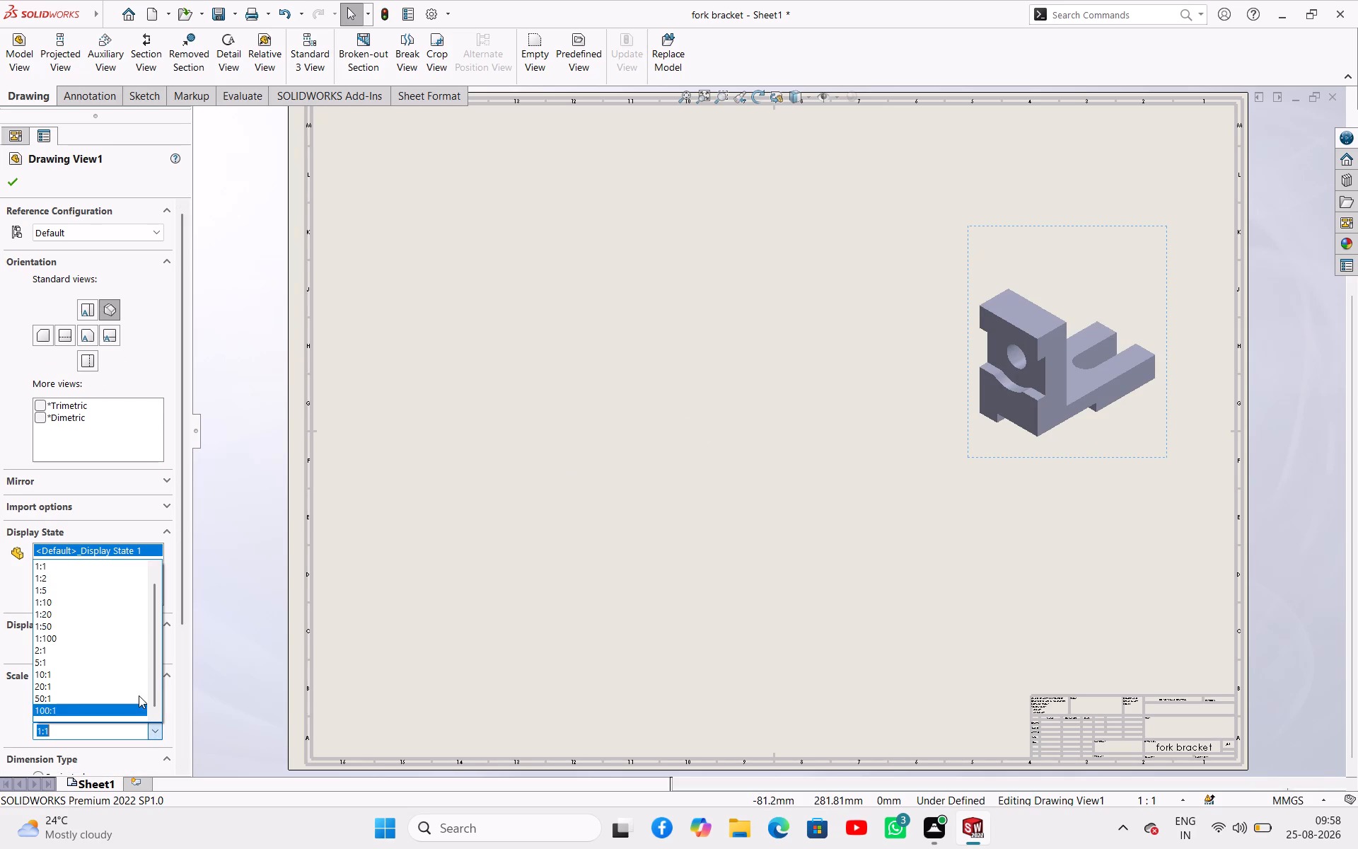
{"action": "left_click", "coordinate": [81, 605]}
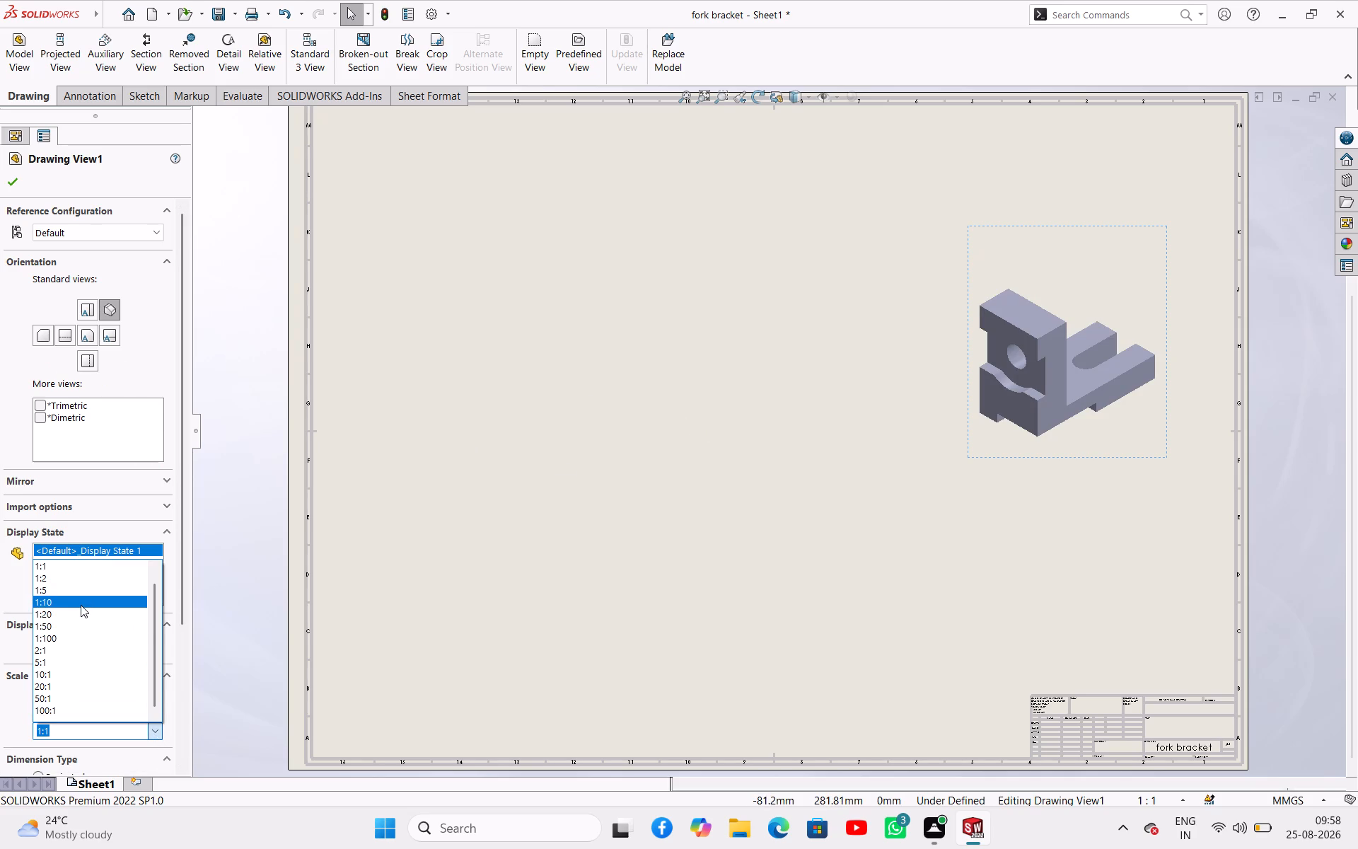
{"action": "left_click", "coordinate": [158, 729]}
{"action": "left_click", "coordinate": [101, 653]}
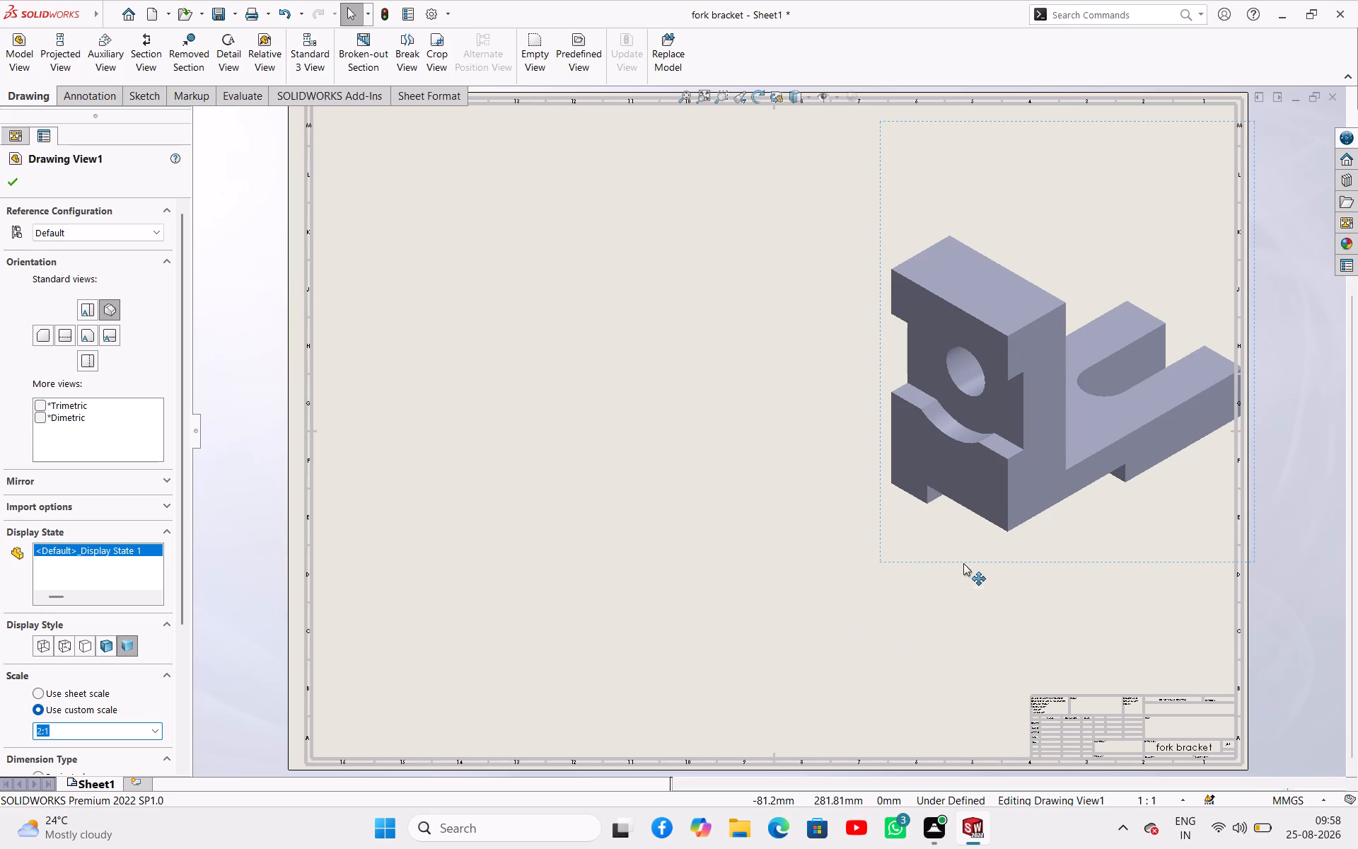
{"action": "left_click_drag", "start_coordinate": [963, 563], "coordinate": [922, 465]}
{"action": "left_click", "coordinate": [15, 181]}
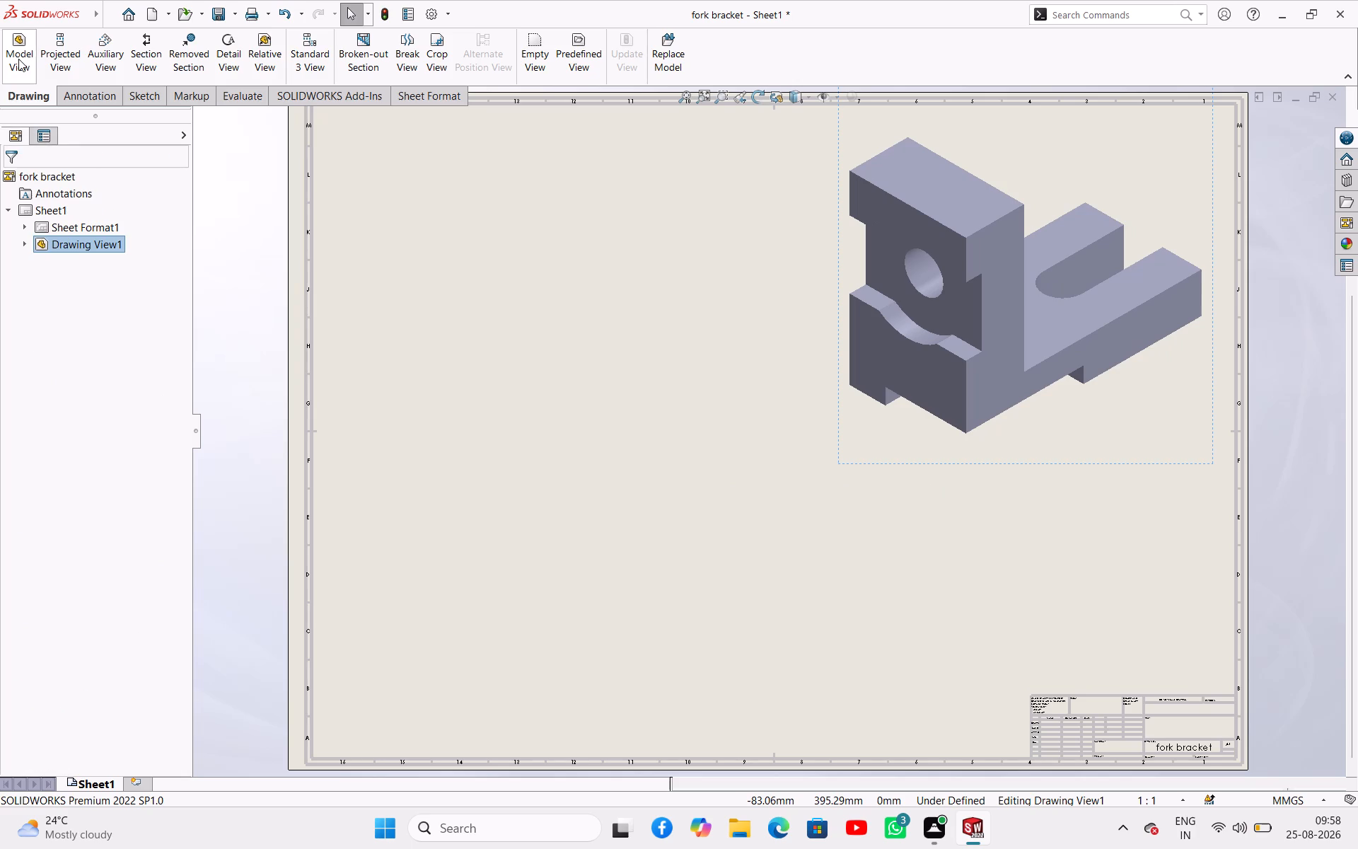
Insert a front model view of the fork bracket at a custom scale of 1:1 in the sheet's left half.
{"action": "left_click", "coordinate": [19, 59]}
{"action": "left_click", "coordinate": [112, 424]}
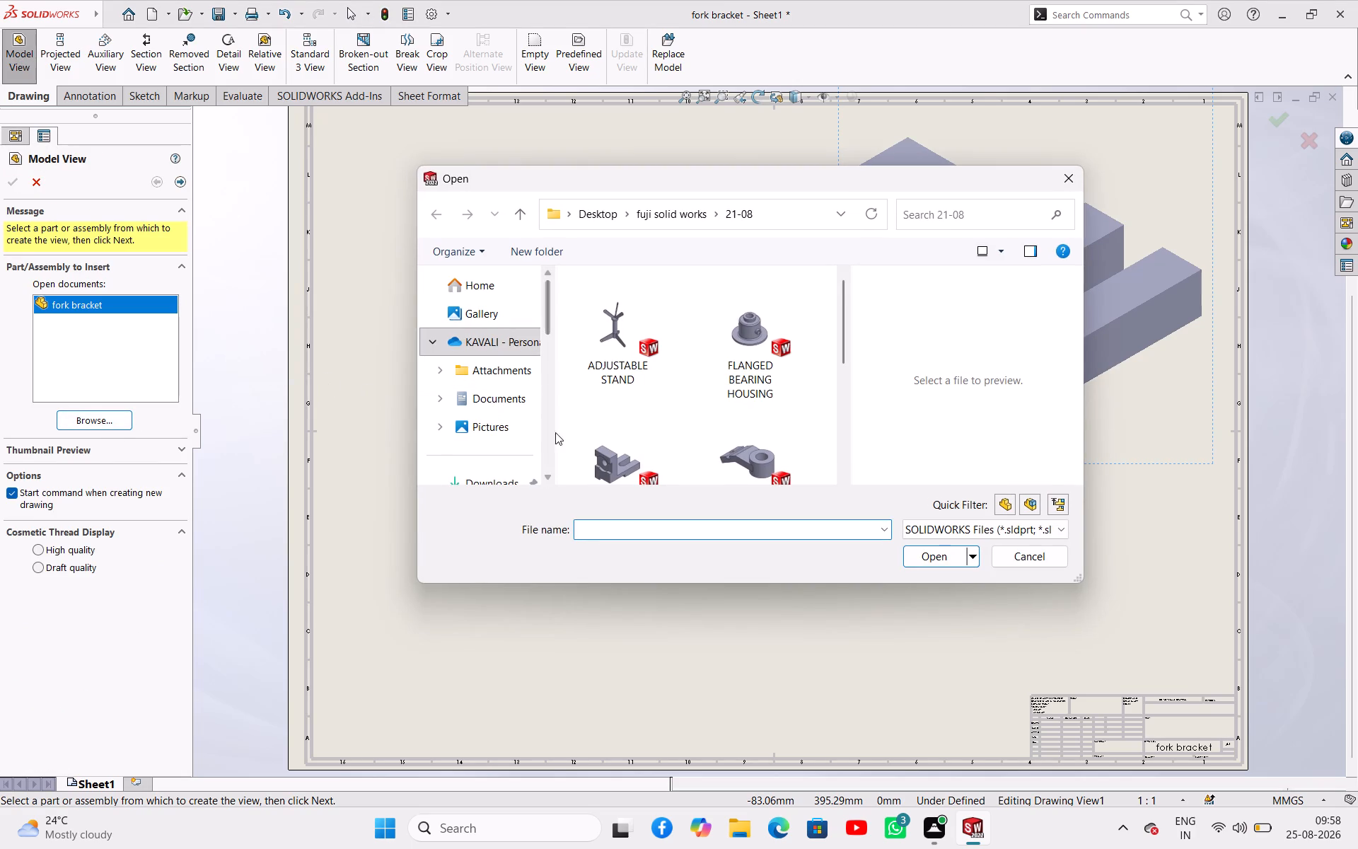
{"action": "left_click", "coordinate": [605, 450]}
{"action": "left_click", "coordinate": [936, 557]}
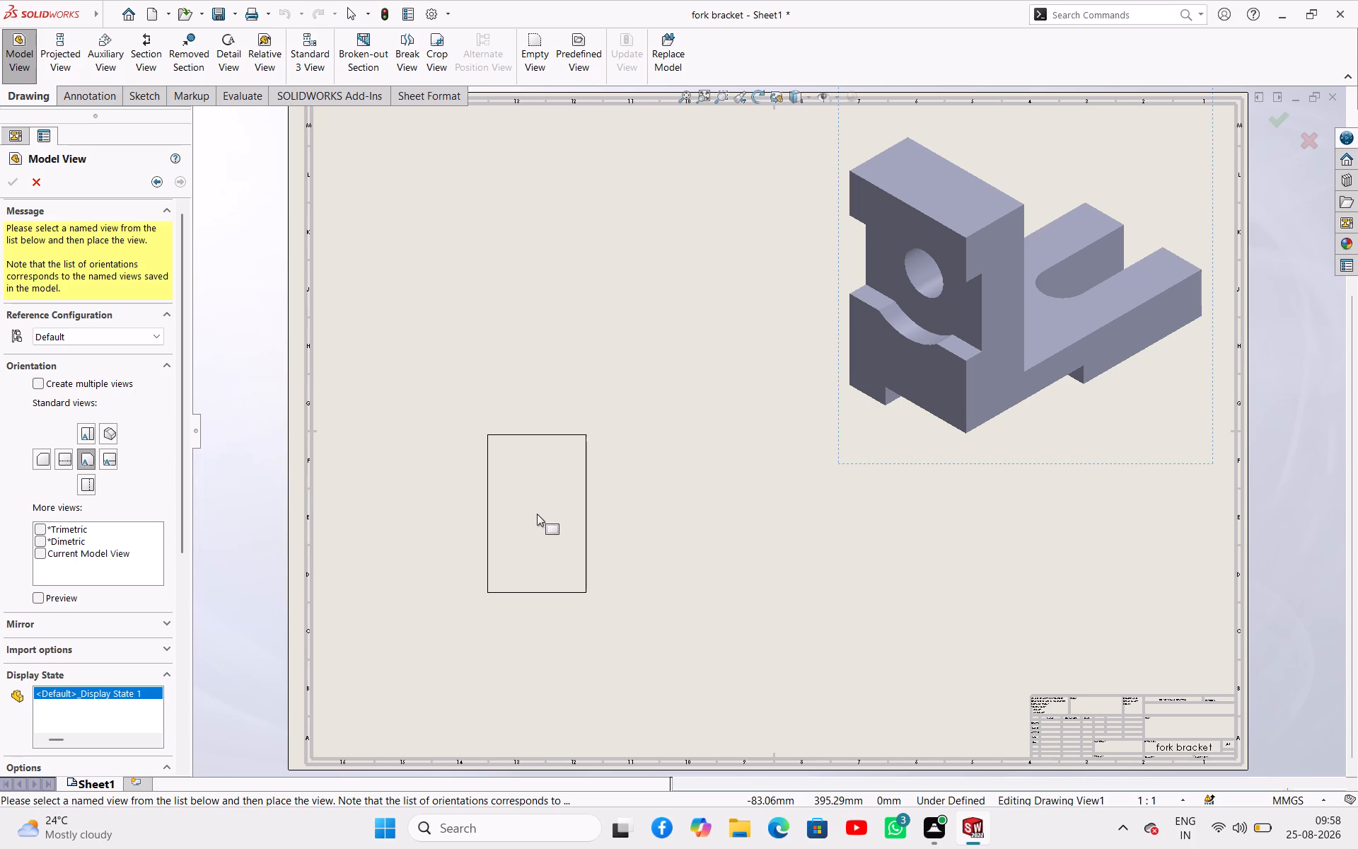
{"action": "scroll", "coordinate": [147, 628], "scroll_direction": "down", "scroll_amount": 2}
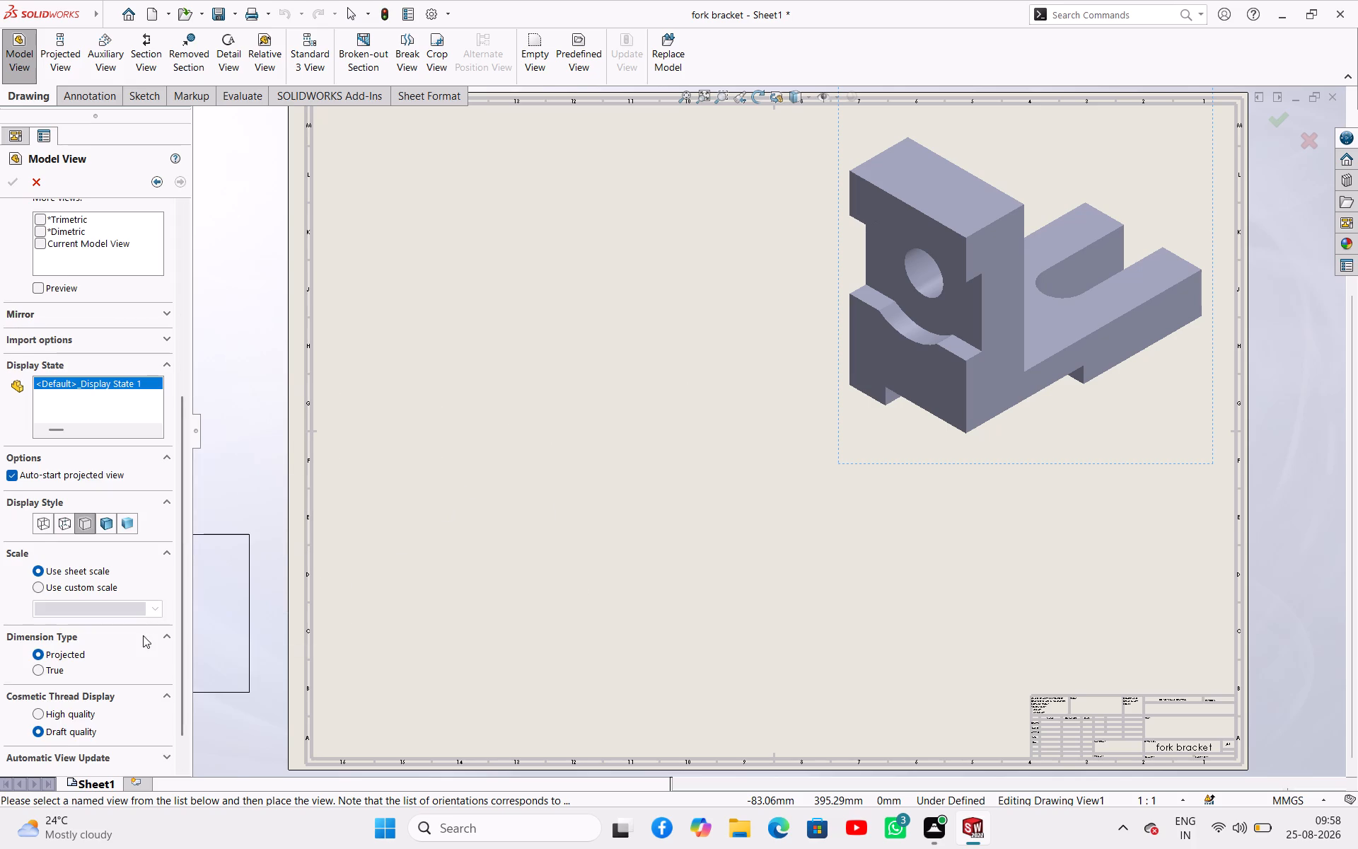
{"action": "left_click", "coordinate": [79, 580]}
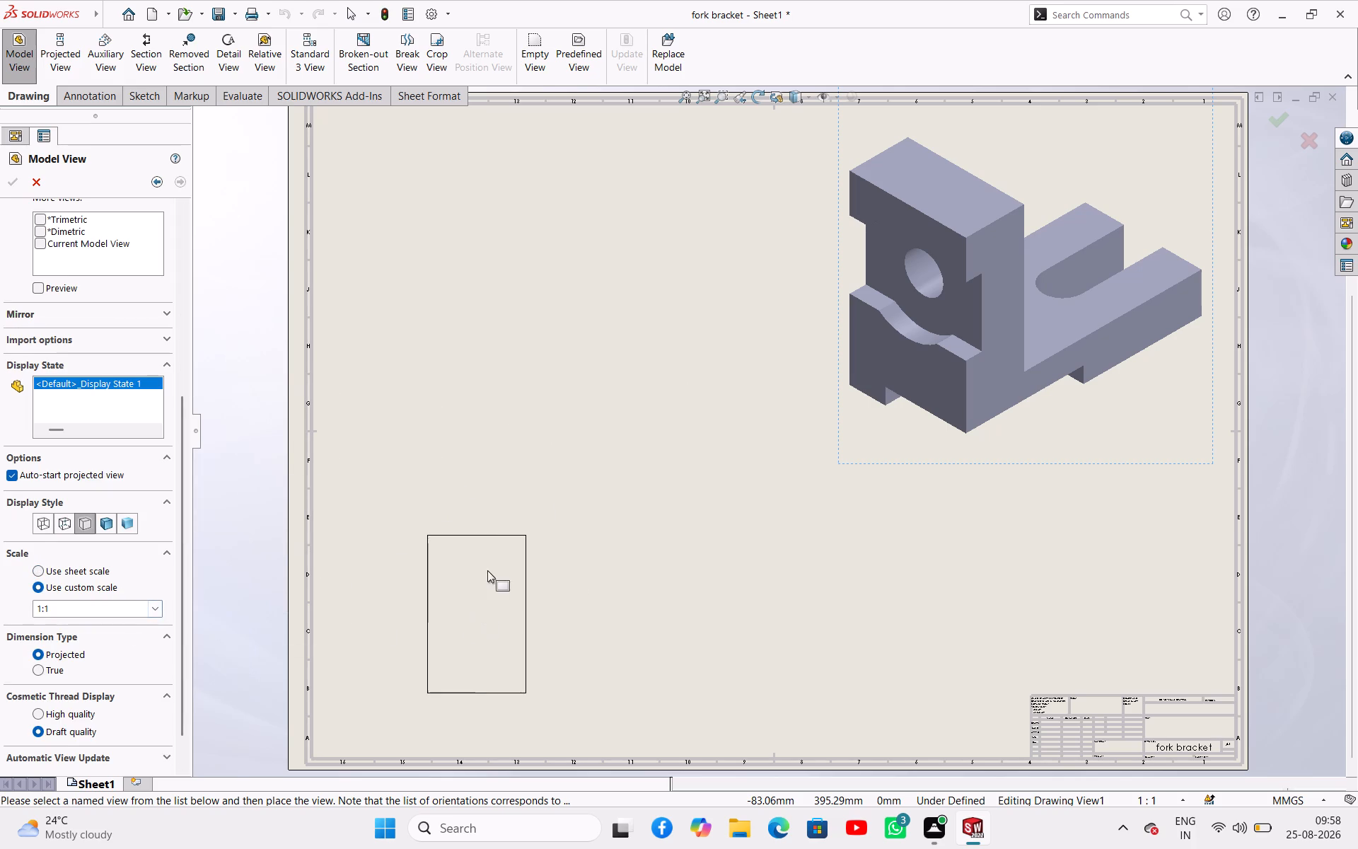
{"action": "left_click", "coordinate": [515, 439]}
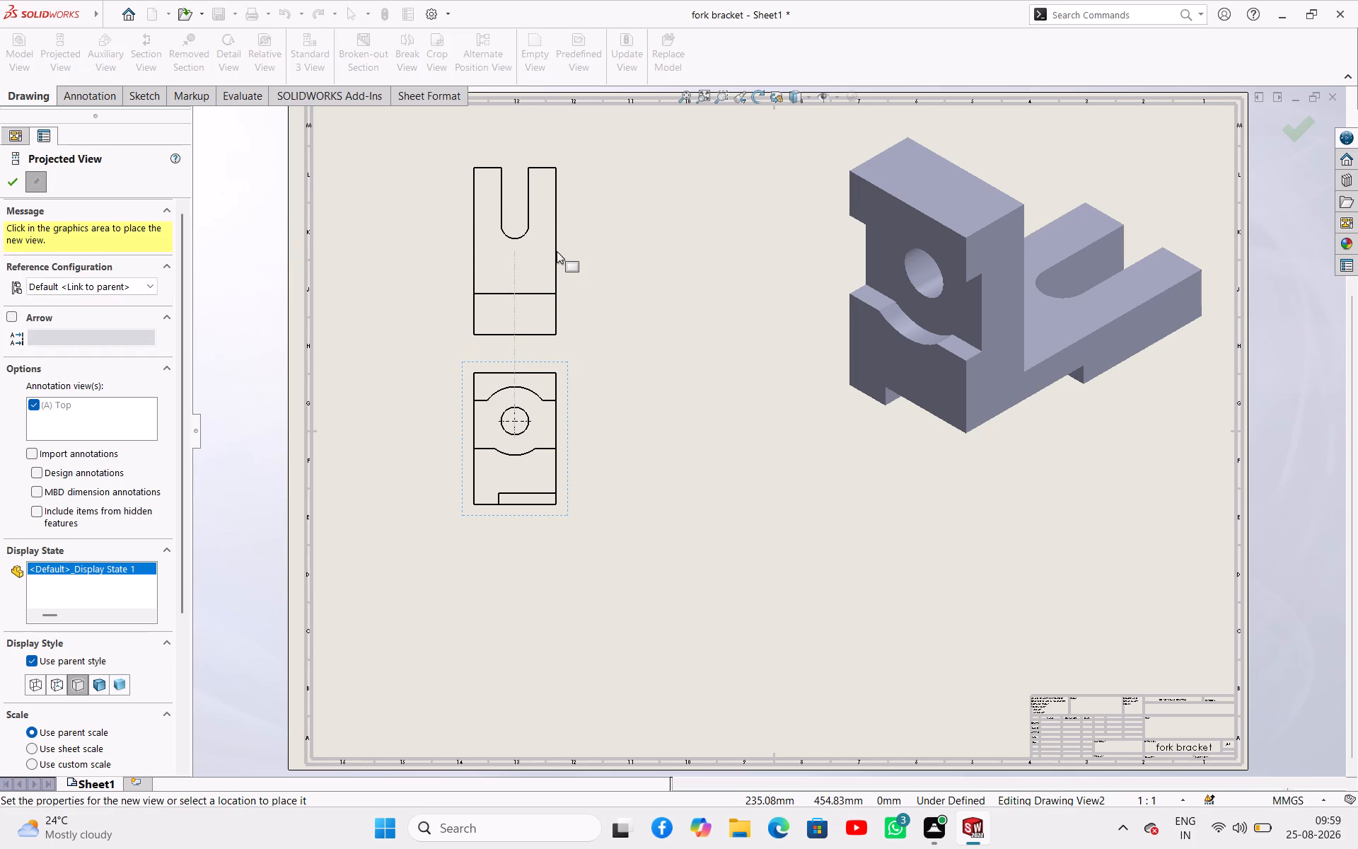
Place projected views above, to the right of and below the front view.
{"action": "left_click", "coordinate": [557, 251]}
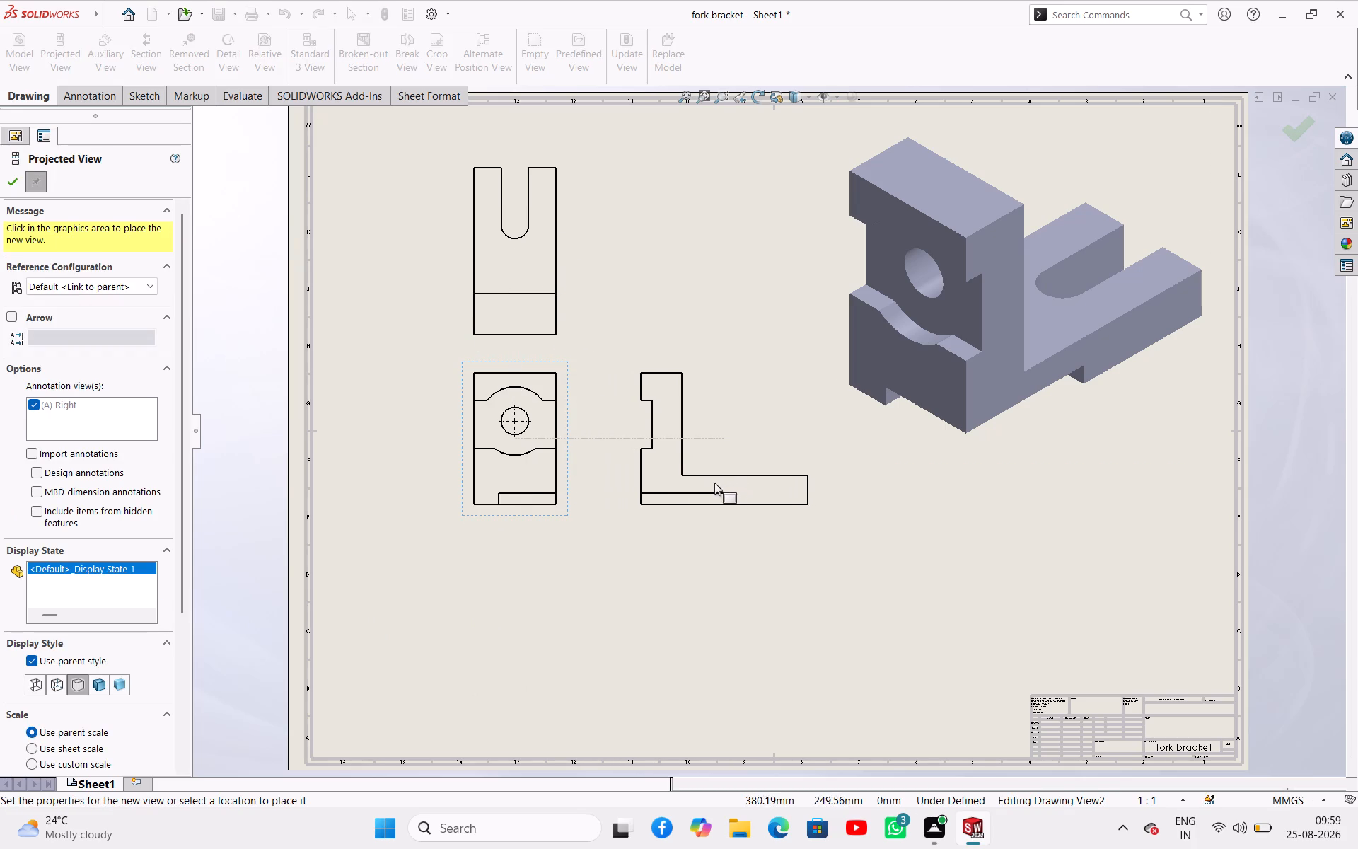
{"action": "left_click", "coordinate": [712, 481]}
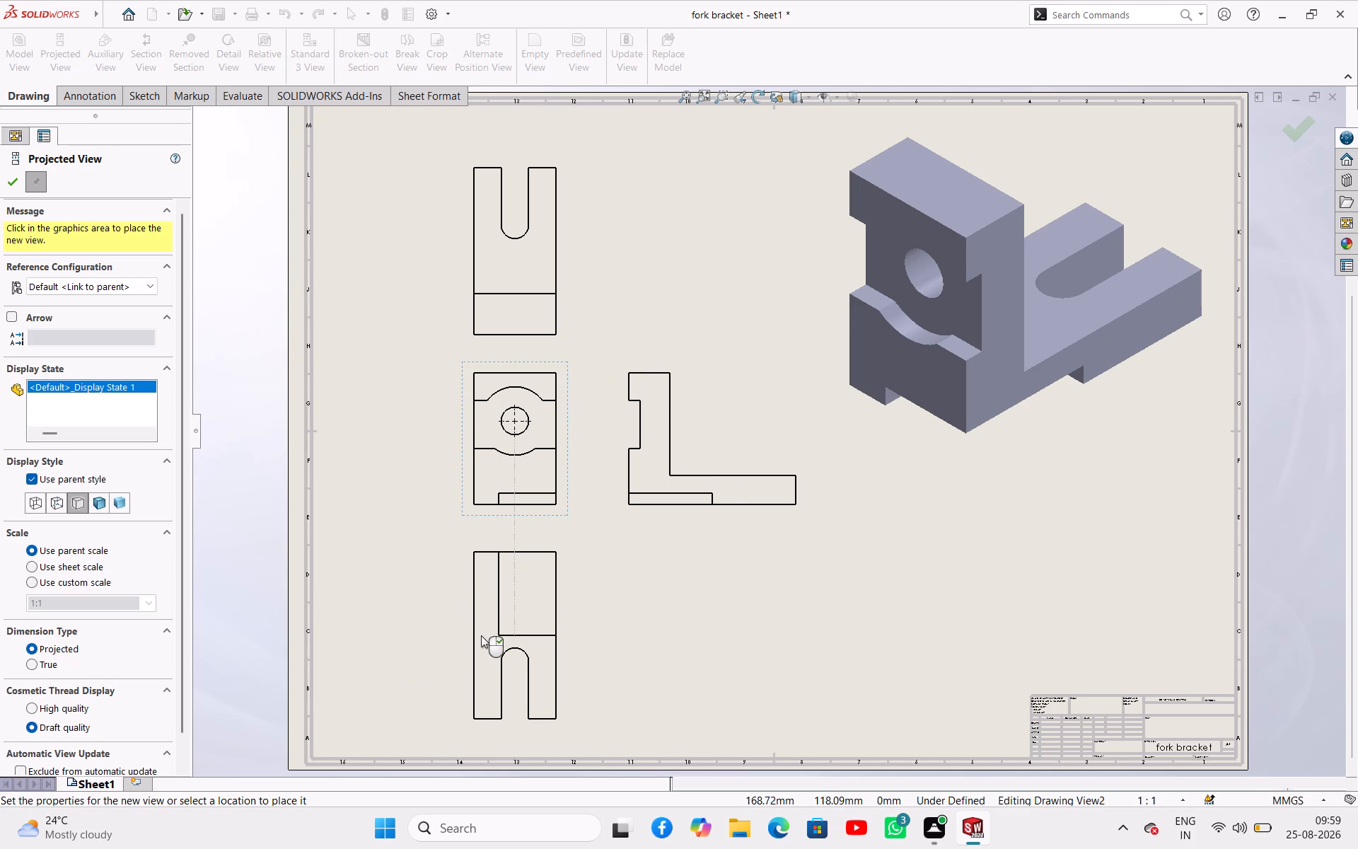
{"action": "left_click", "coordinate": [481, 635]}
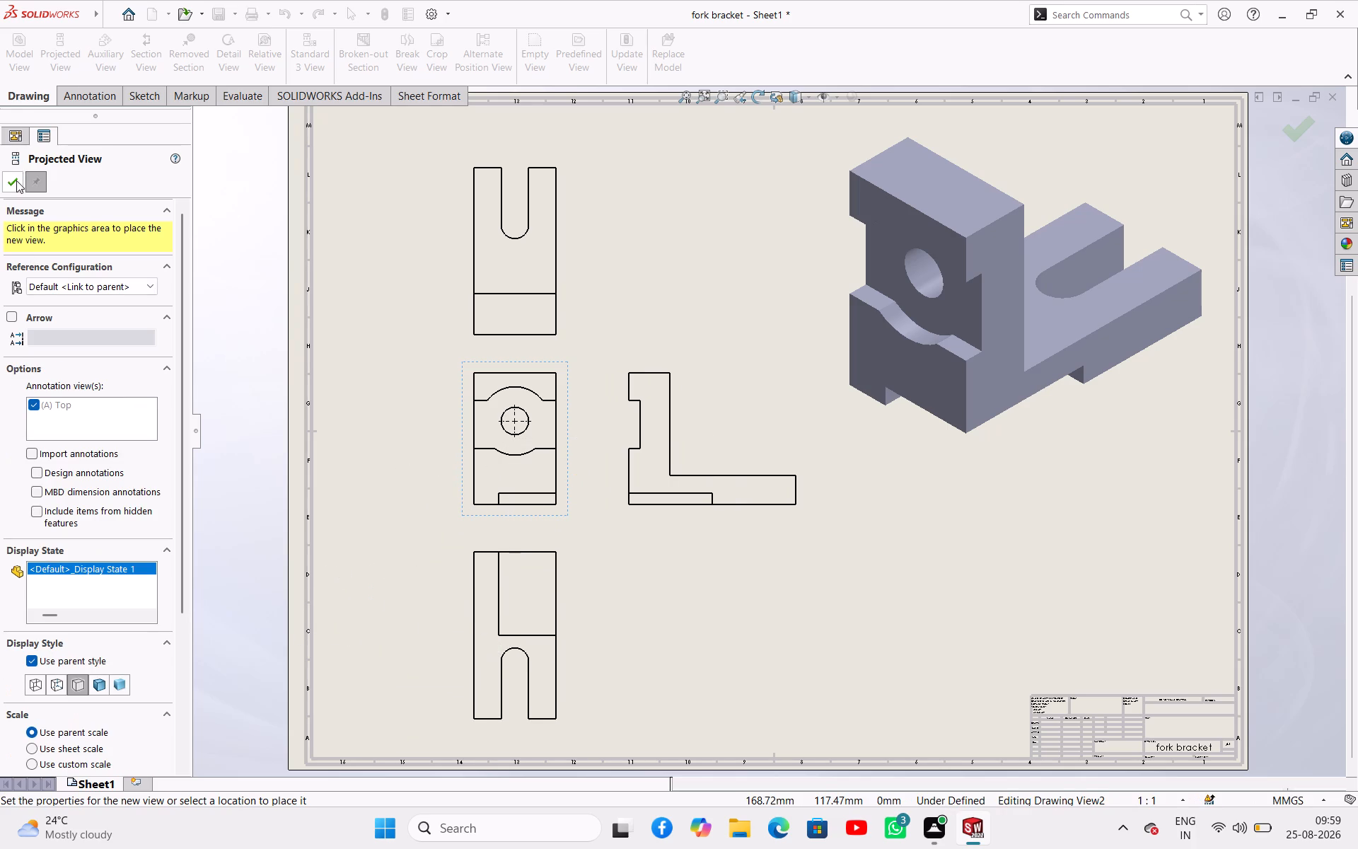
{"action": "left_click", "coordinate": [16, 181]}
{"action": "left_click", "coordinate": [241, 282]}
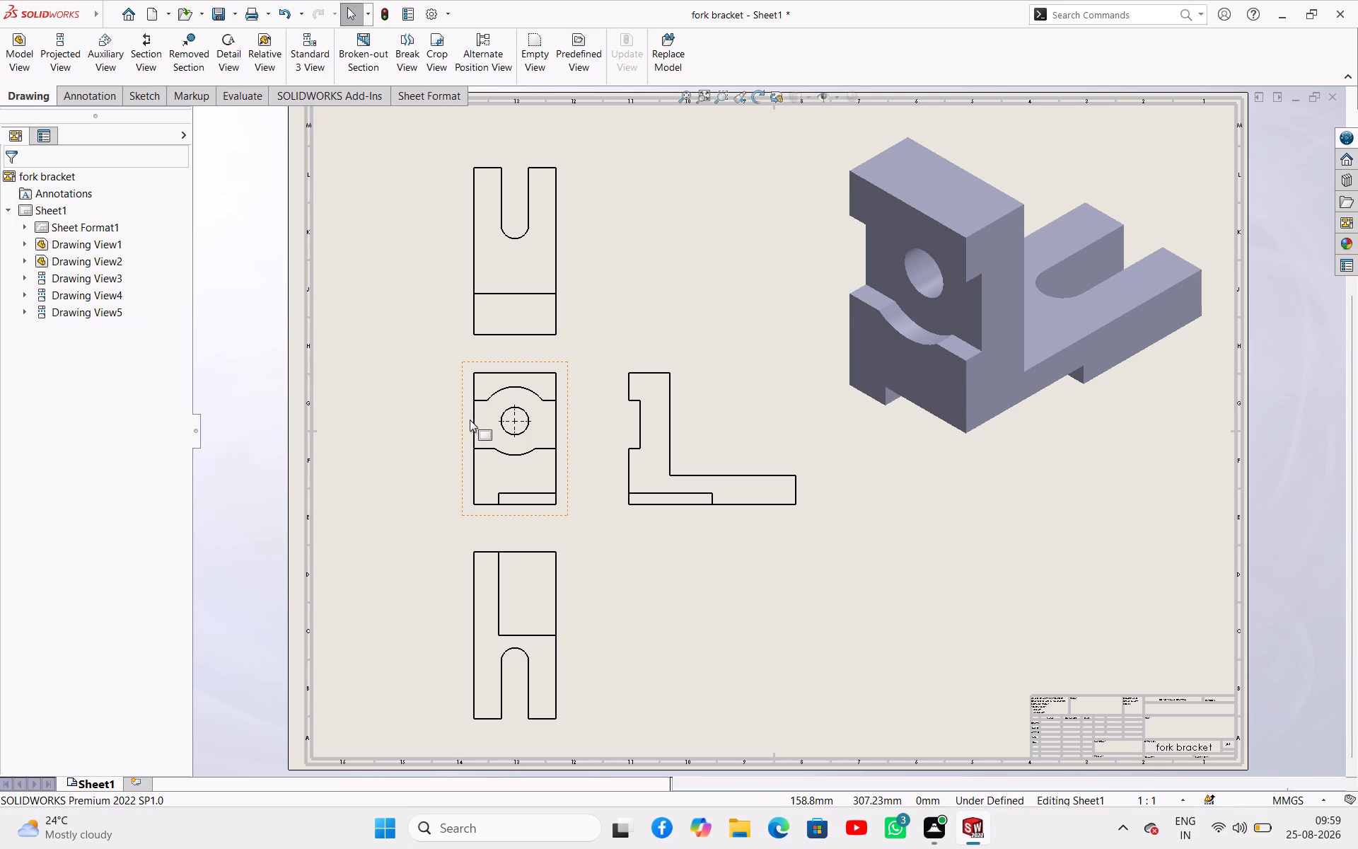
Set the front view's display style to Hidden Lines Visible.
{"action": "left_click", "coordinate": [470, 420]}
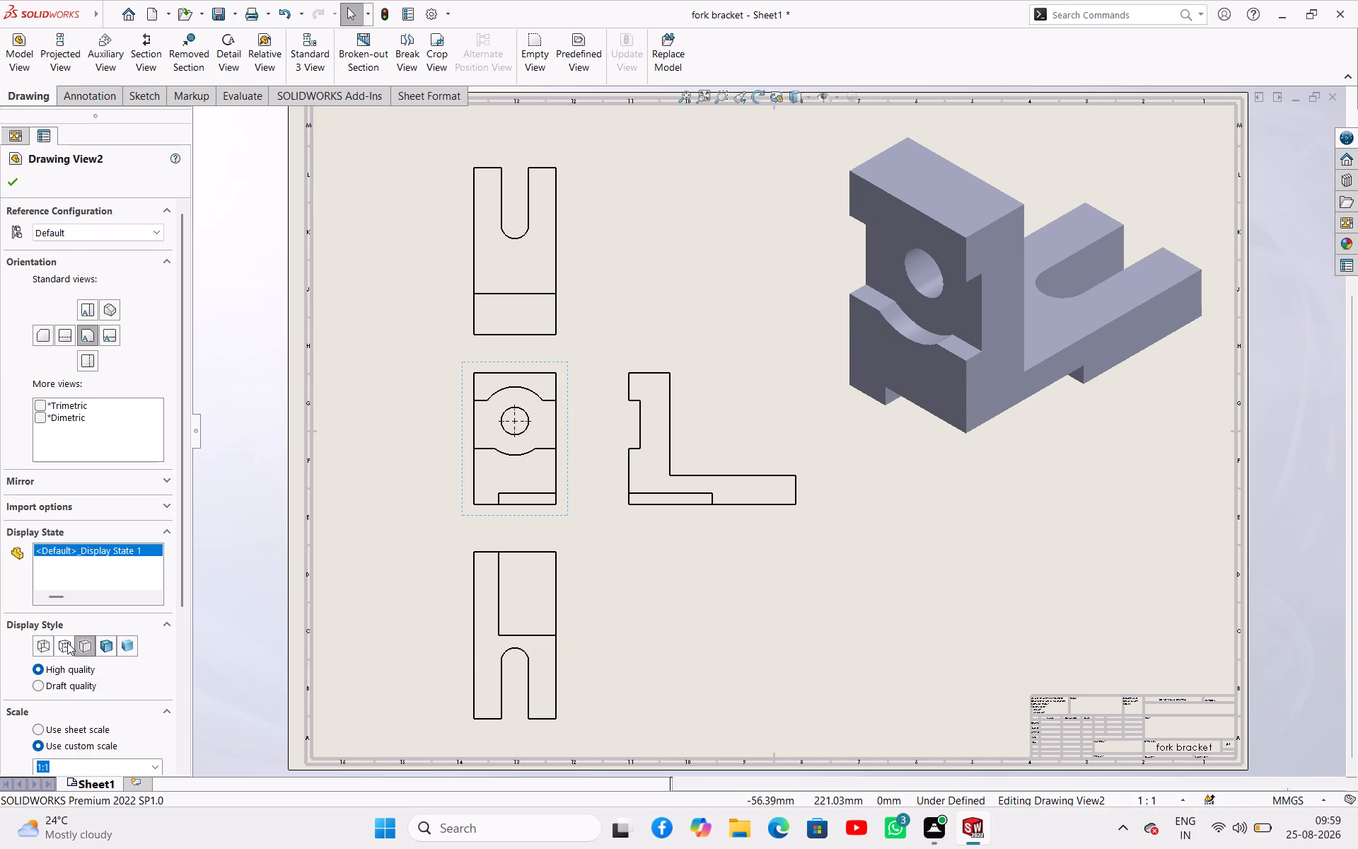
{"action": "left_click", "coordinate": [67, 642]}
{"action": "left_click", "coordinate": [359, 497]}
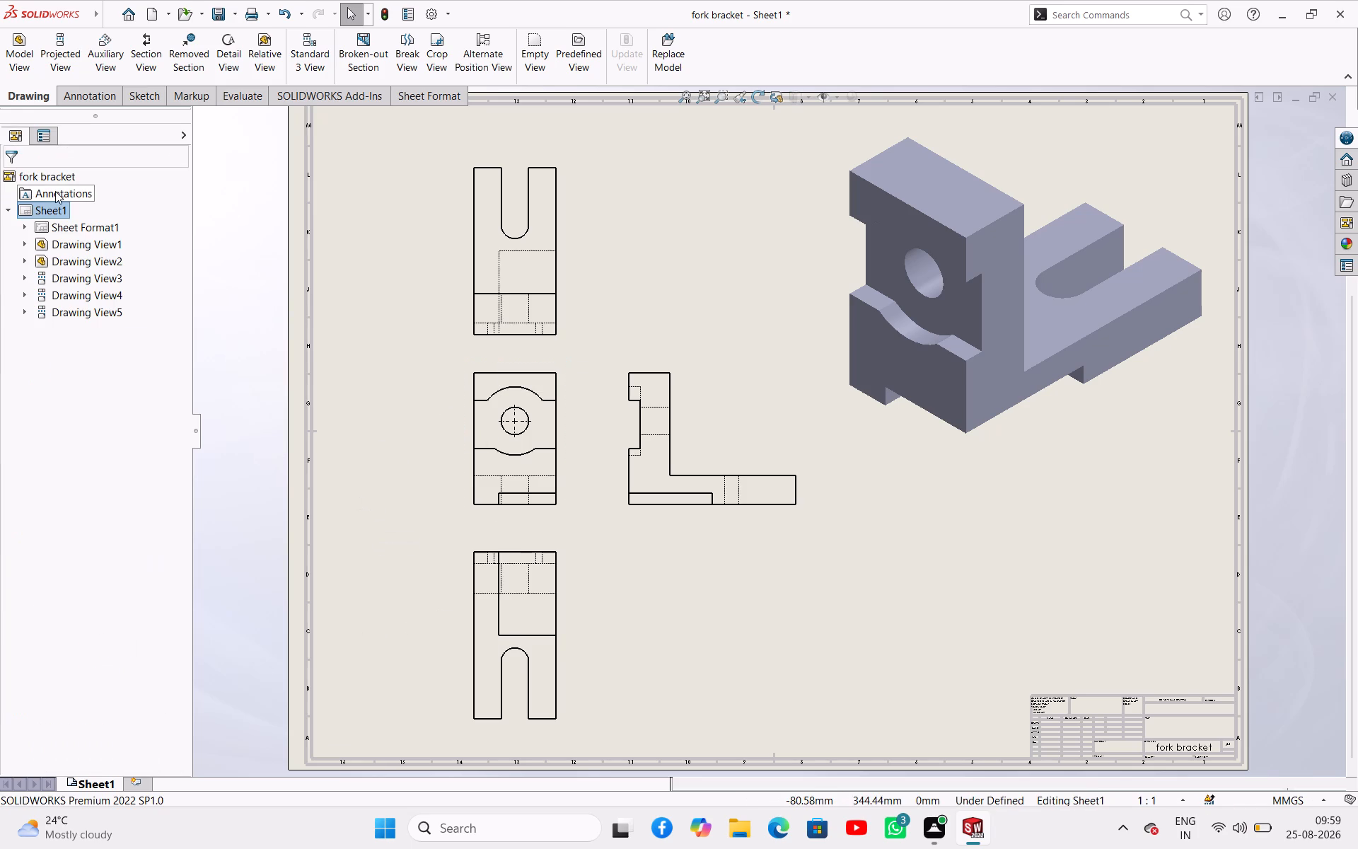
Dimension the widths of both fork prongs and the bracket's overall length in the view above the front view.
{"action": "right_click_drag", "start_coordinate": [347, 392], "coordinate": [362, 291]}
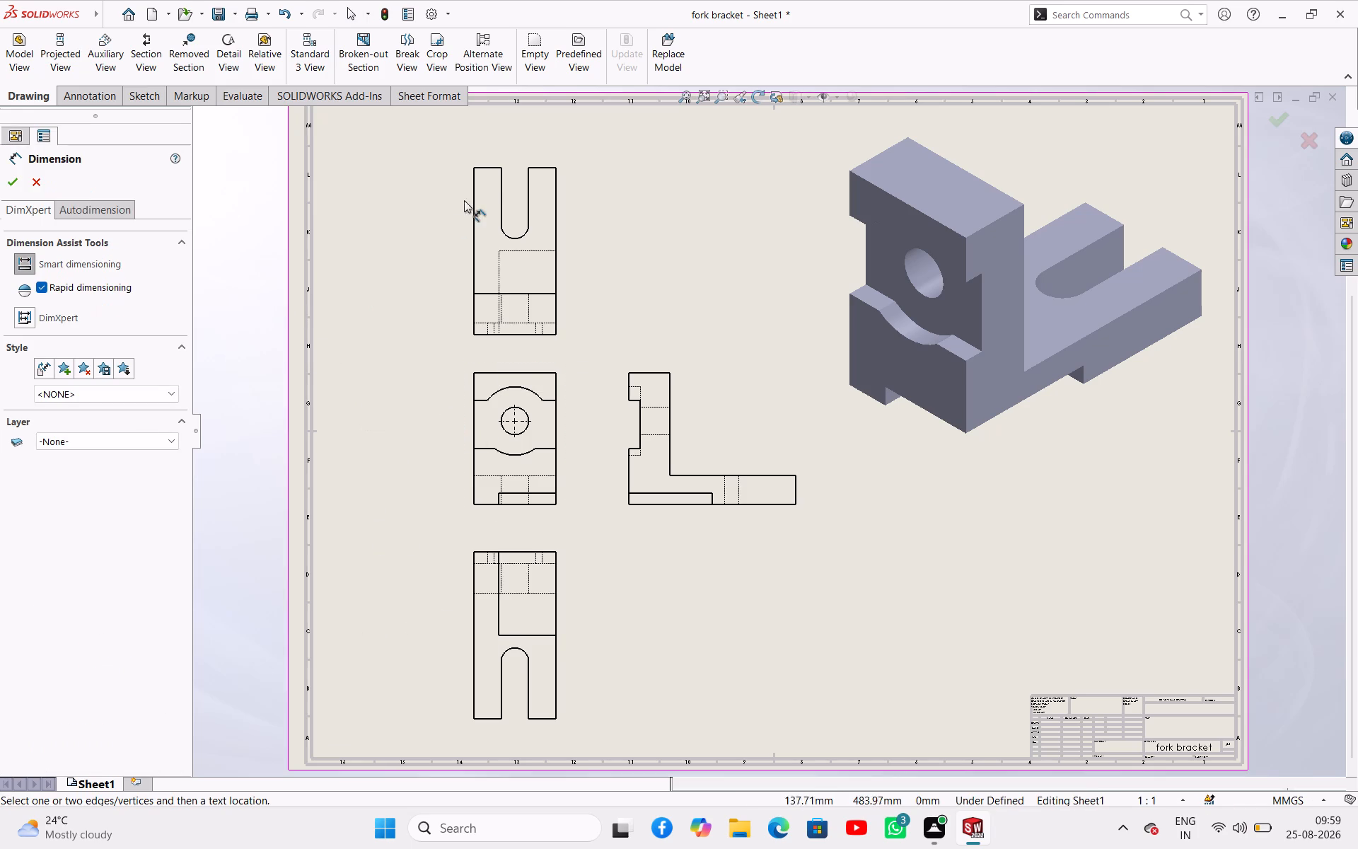
{"action": "left_click", "coordinate": [489, 166]}
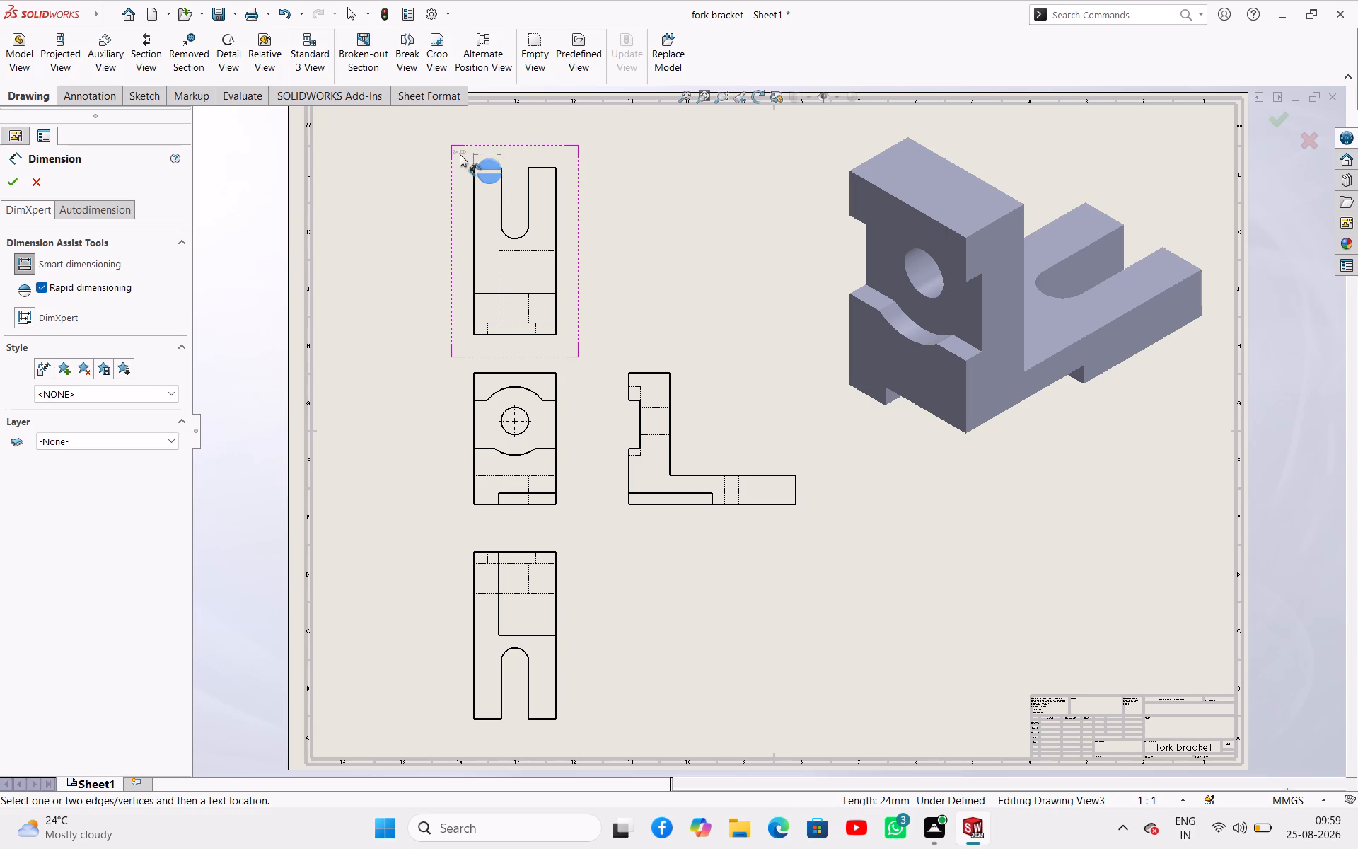
{"action": "left_click", "coordinate": [460, 154]}
{"action": "scroll", "coordinate": [488, 146], "scroll_direction": "down", "scroll_amount": 7}
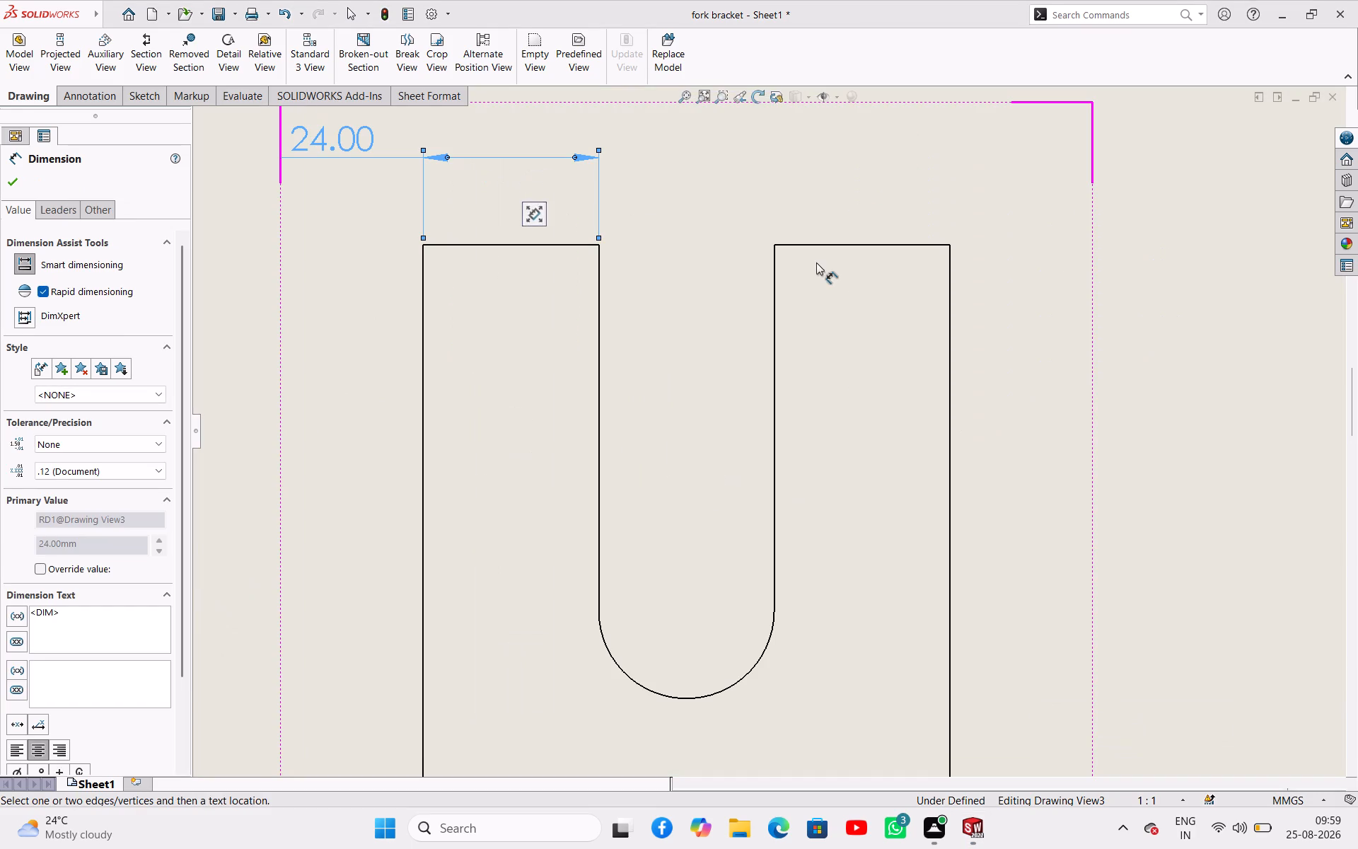
{"action": "left_click", "coordinate": [822, 246]}
{"action": "left_click", "coordinate": [925, 195]}
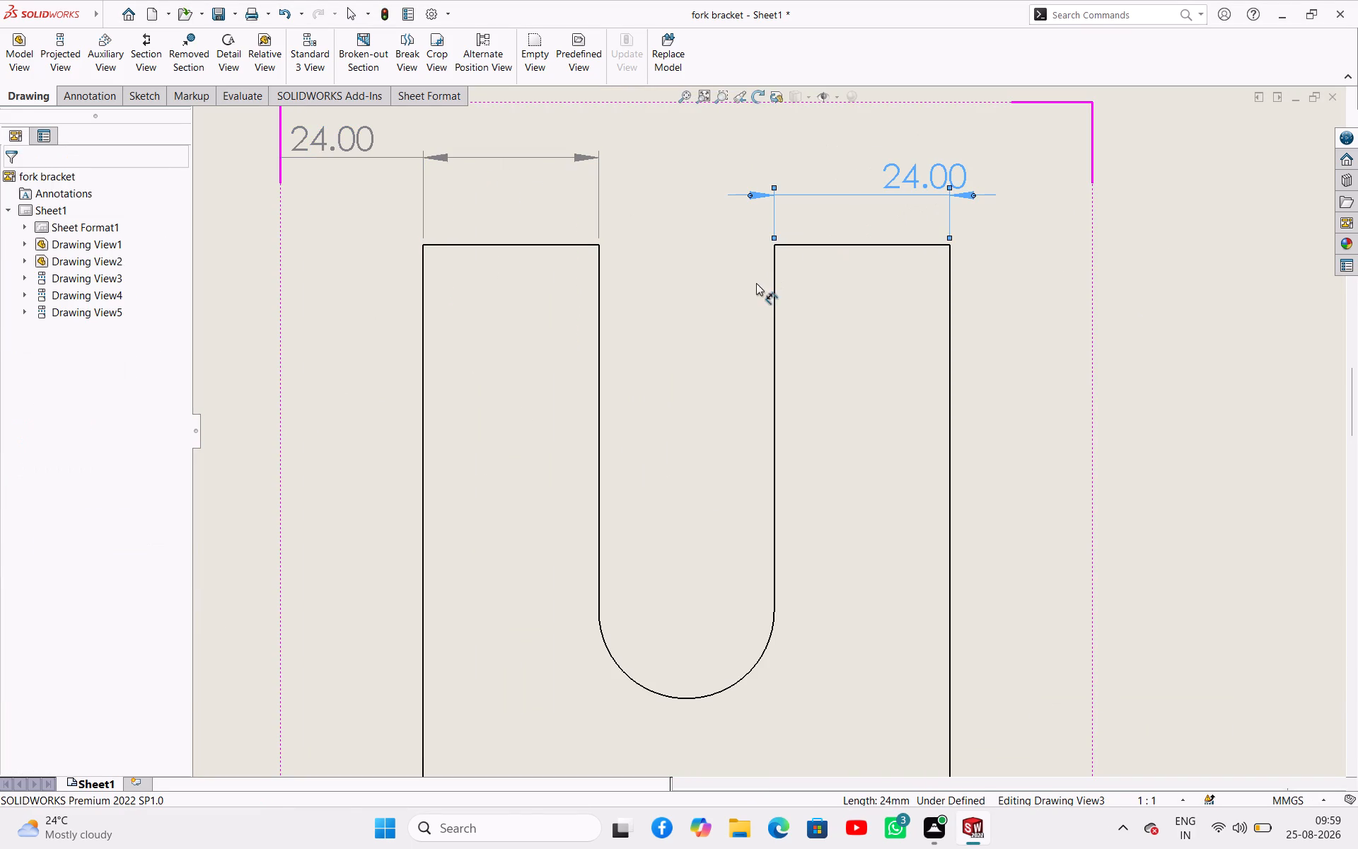
{"action": "scroll", "coordinate": [756, 283], "scroll_direction": "up", "scroll_amount": 4}
{"action": "scroll", "coordinate": [645, 424], "scroll_direction": "up", "scroll_amount": 2}
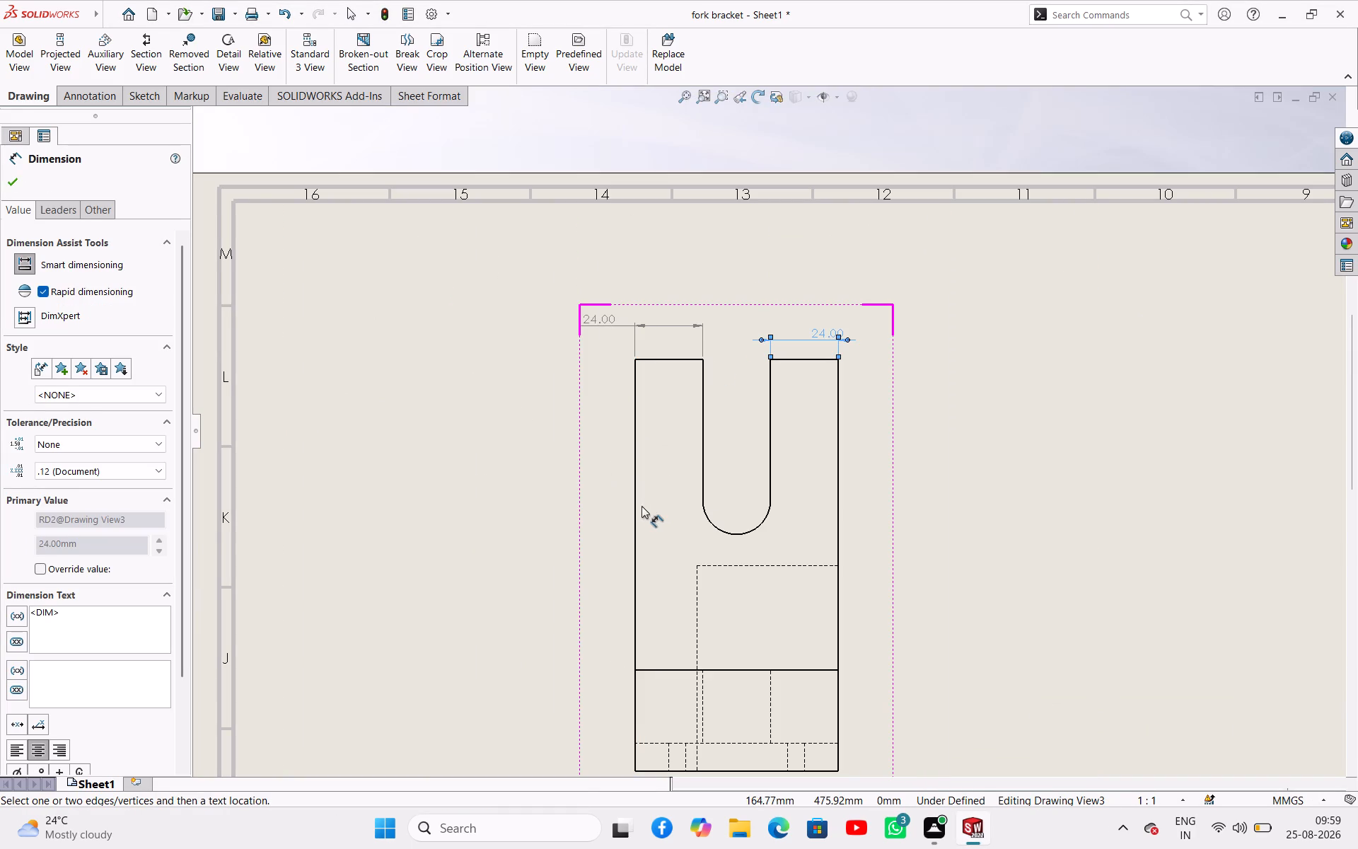
{"action": "left_click", "coordinate": [633, 502]}
{"action": "left_click", "coordinate": [609, 497]}
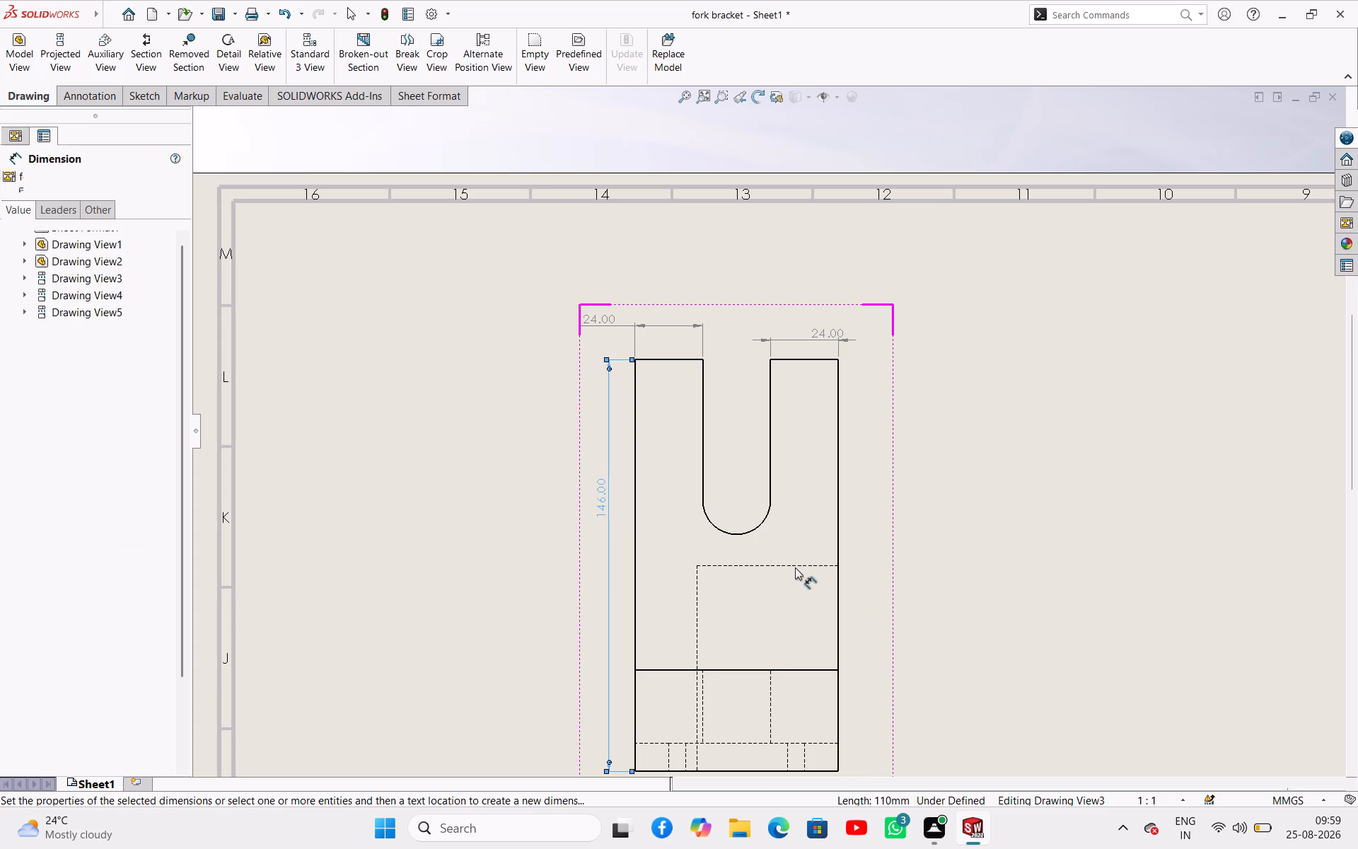
Dimension the width and length of the dashed underside recess in the view above the front view.
{"action": "left_click_drag", "start_coordinate": [790, 565], "coordinate": [796, 568]}
{"action": "left_click", "coordinate": [894, 571]}
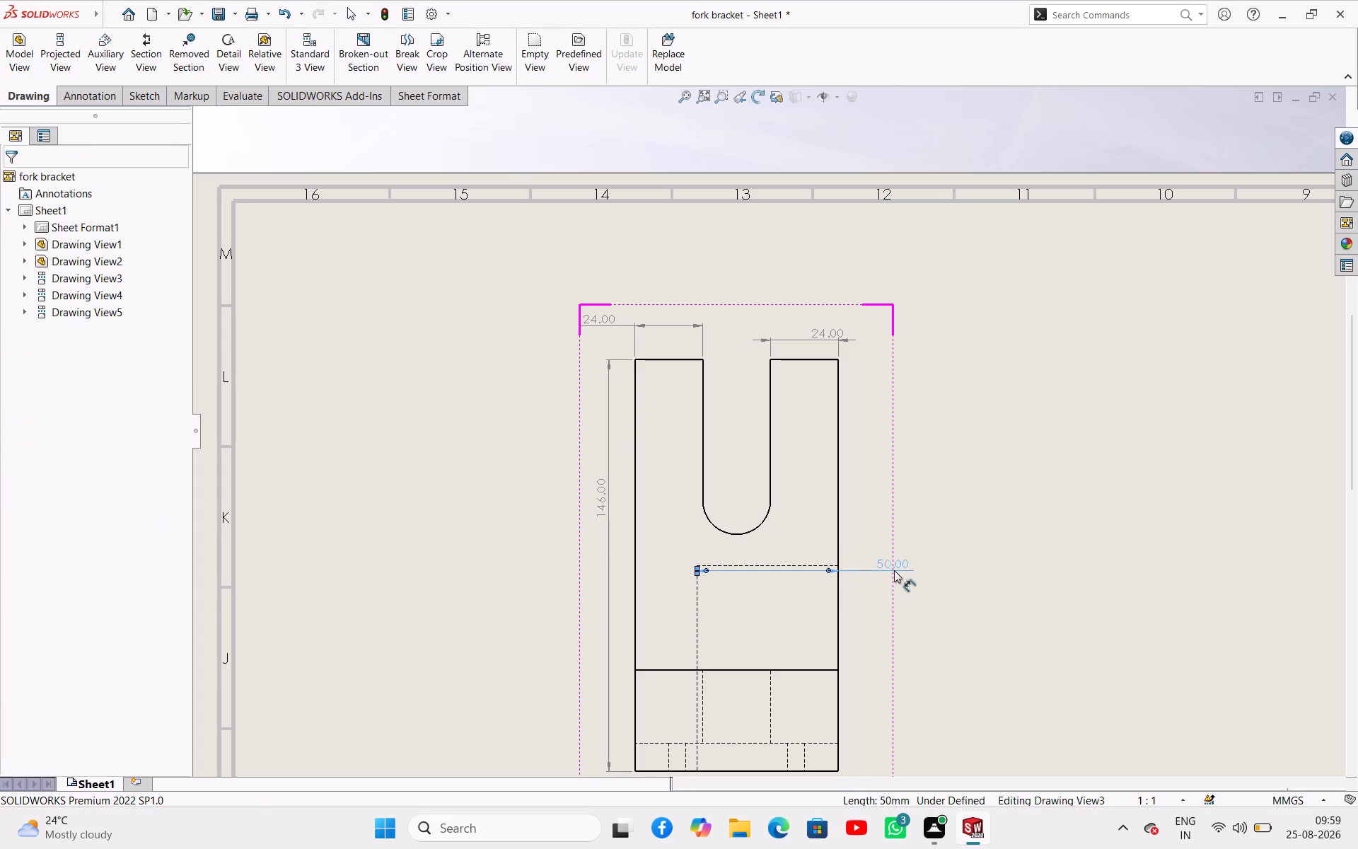
{"action": "scroll", "coordinate": [776, 720], "scroll_direction": "up", "scroll_amount": 2}
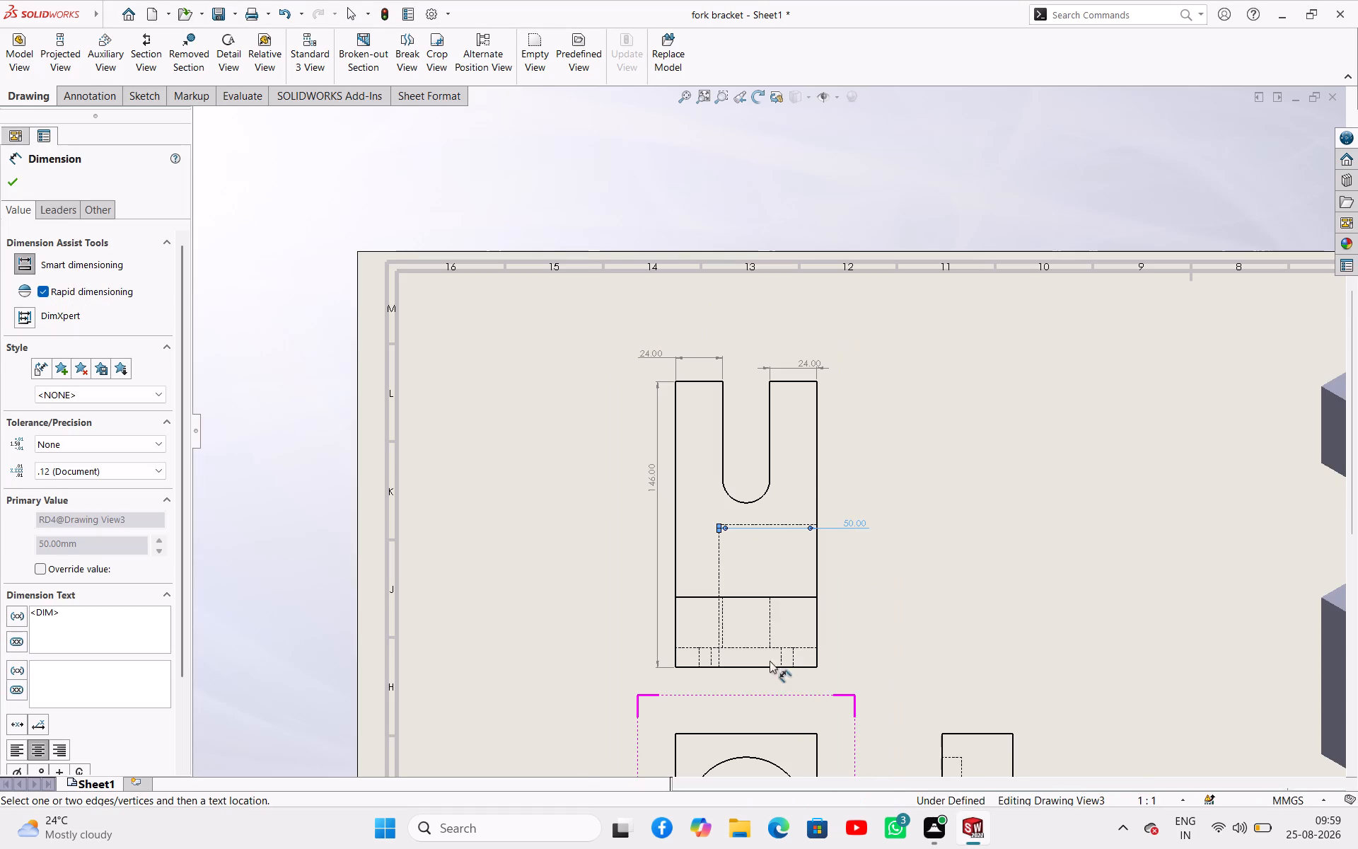
{"action": "left_click_drag", "start_coordinate": [759, 668], "coordinate": [759, 661]}
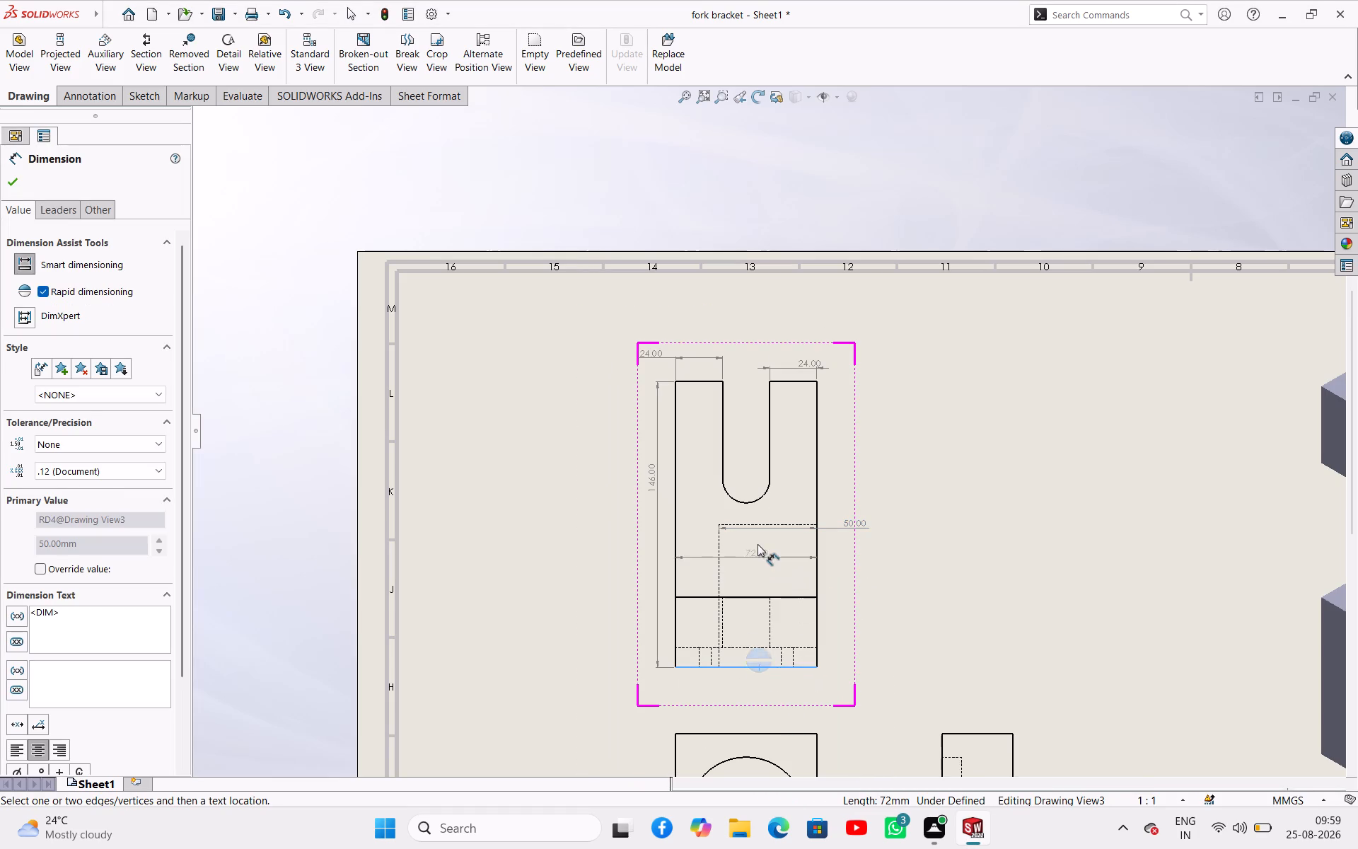
{"action": "left_click", "coordinate": [765, 526]}
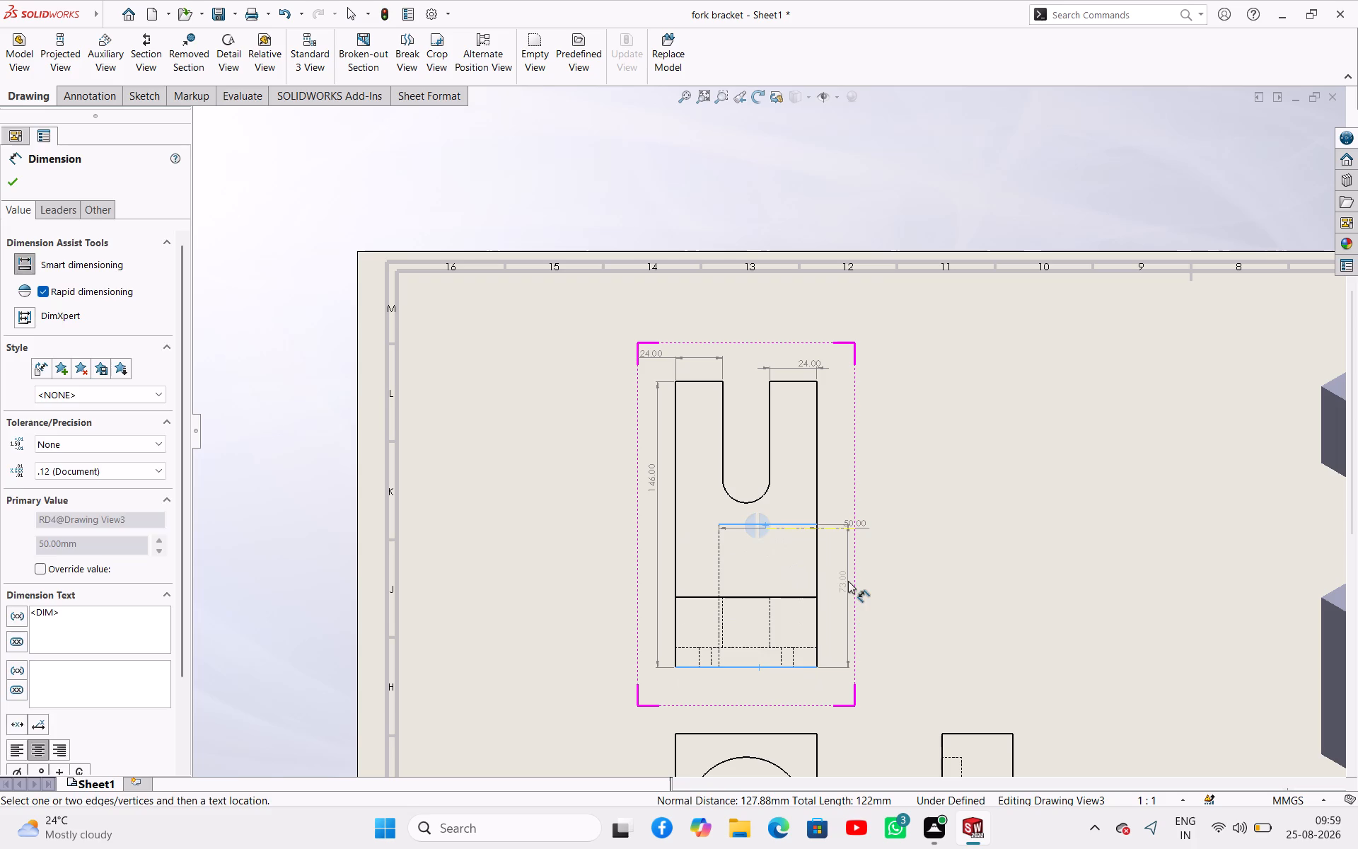
{"action": "left_click", "coordinate": [848, 581]}
Dimension the upper arc's radius and the centre hole's diameter in the front view.
{"action": "scroll", "coordinate": [825, 607], "scroll_direction": "down", "scroll_amount": 7}
{"action": "scroll", "coordinate": [828, 582], "scroll_direction": "up", "scroll_amount": 3}
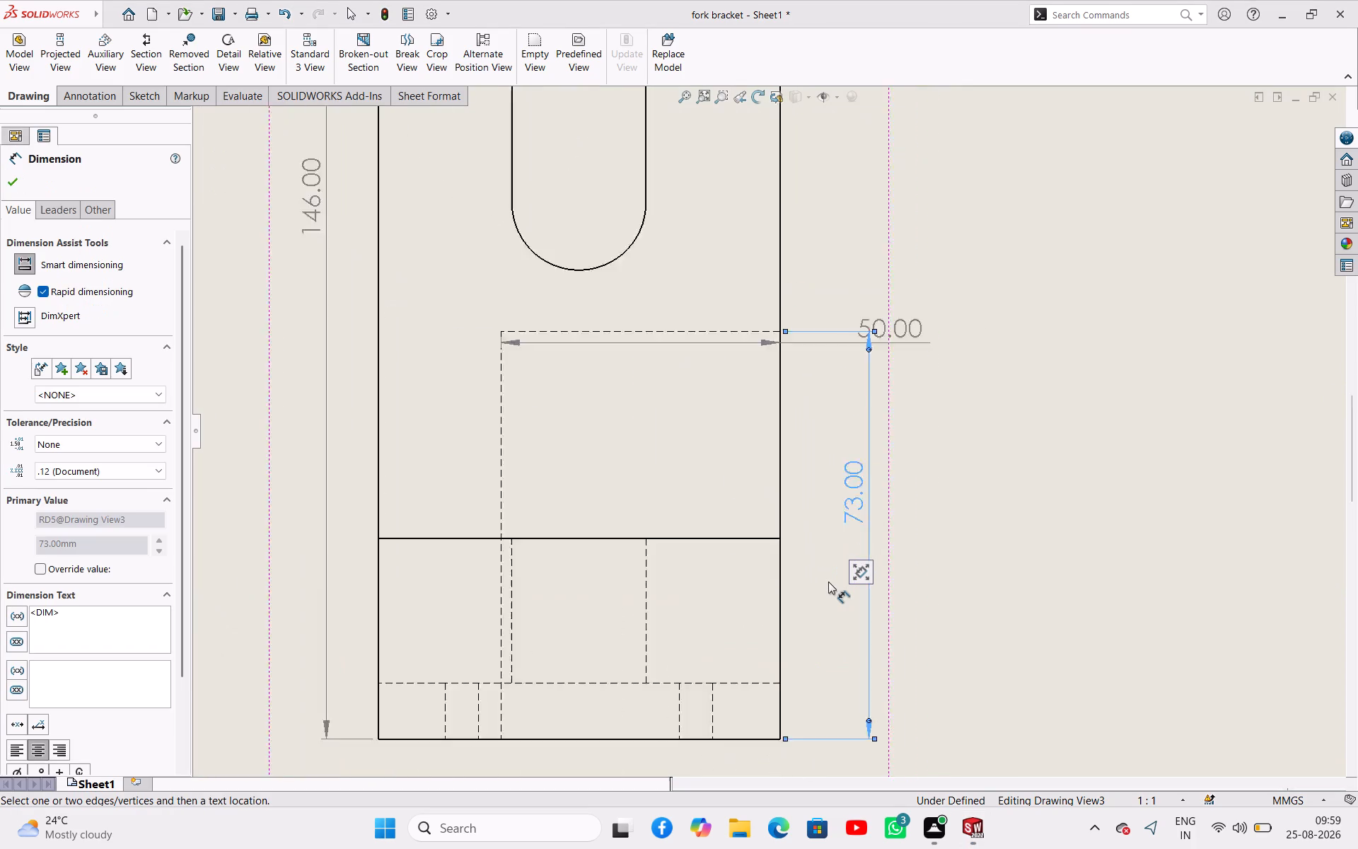
{"action": "scroll", "coordinate": [828, 582], "scroll_direction": "up", "scroll_amount": 1}
{"action": "scroll", "coordinate": [686, 594], "scroll_direction": "down", "scroll_amount": 4}
{"action": "scroll", "coordinate": [683, 599], "scroll_direction": "up", "scroll_amount": 9}
{"action": "scroll", "coordinate": [696, 622], "scroll_direction": "down", "scroll_amount": 2}
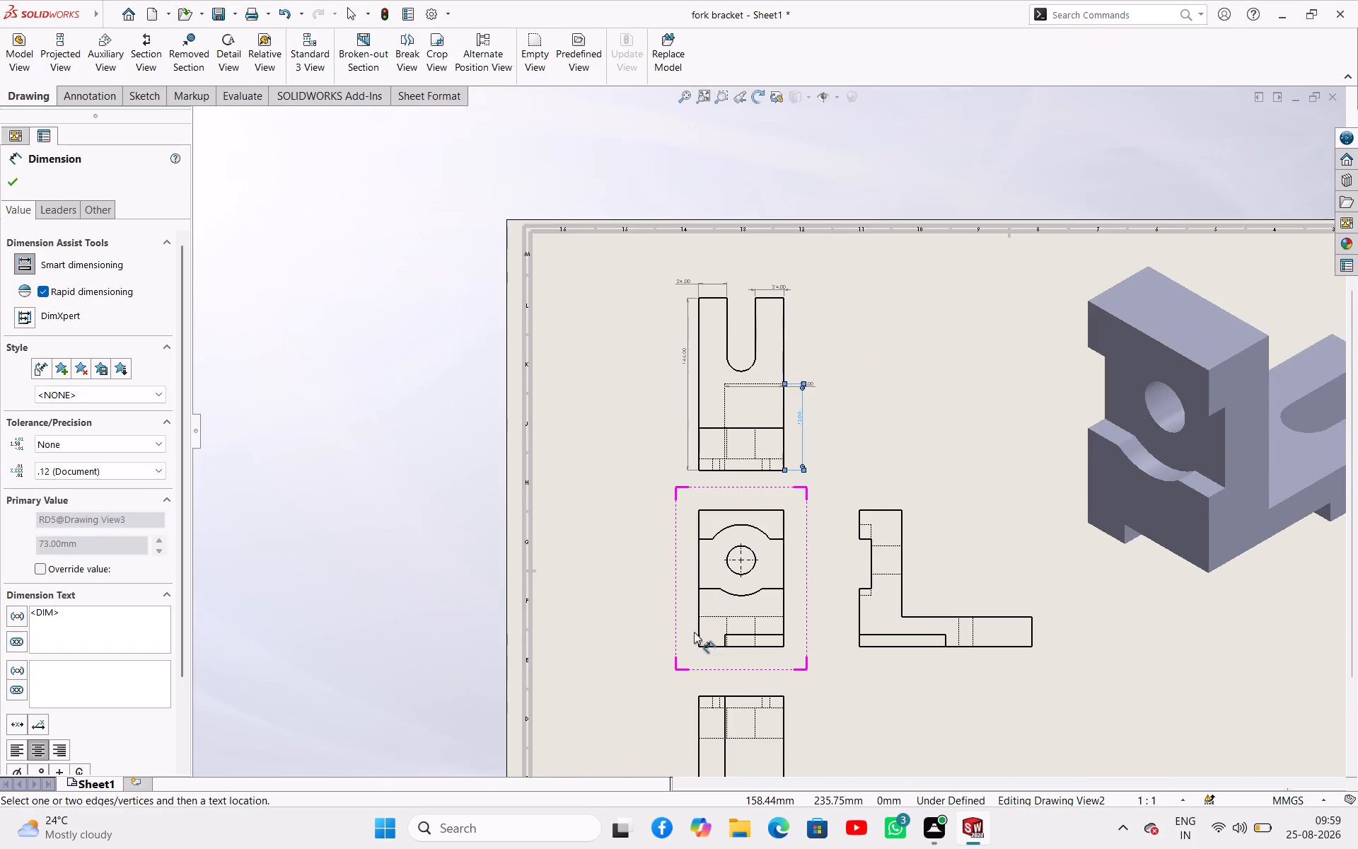
{"action": "scroll", "coordinate": [694, 632], "scroll_direction": "down", "scroll_amount": 1}
{"action": "scroll", "coordinate": [750, 478], "scroll_direction": "down", "scroll_amount": 3}
{"action": "left_click", "coordinate": [750, 451]}
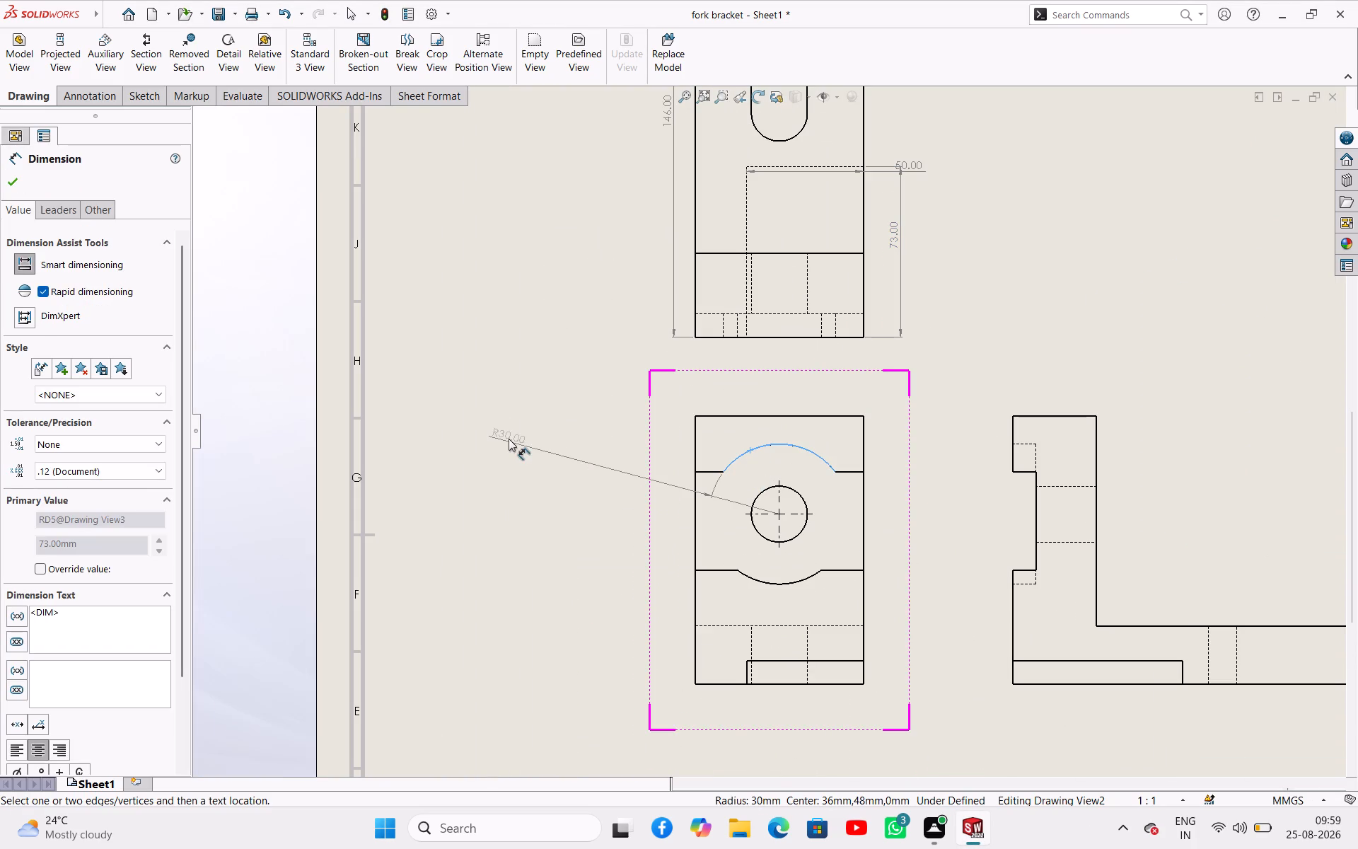
{"action": "left_click", "coordinate": [509, 439]}
{"action": "left_click", "coordinate": [757, 534]}
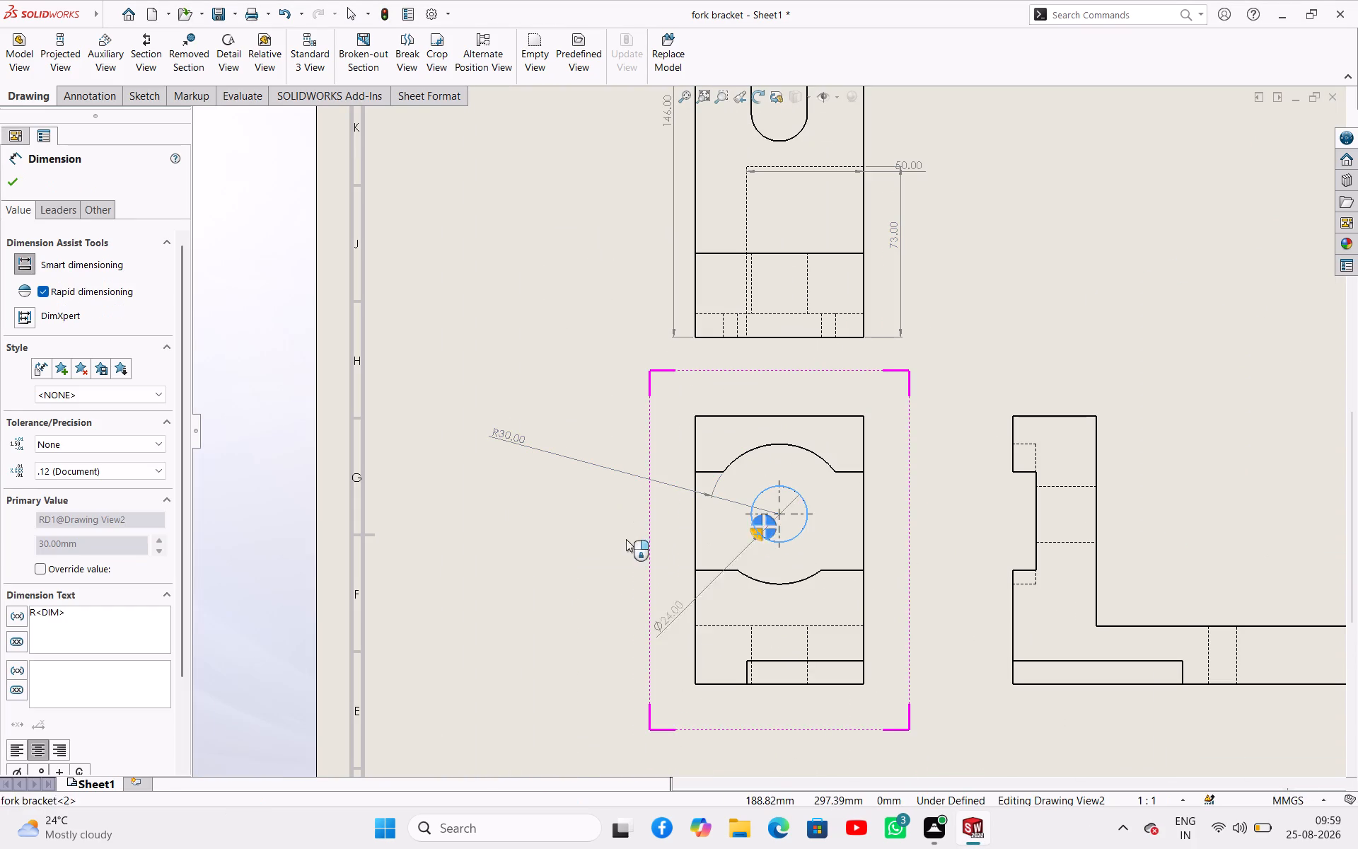
{"action": "left_click", "coordinate": [503, 536]}
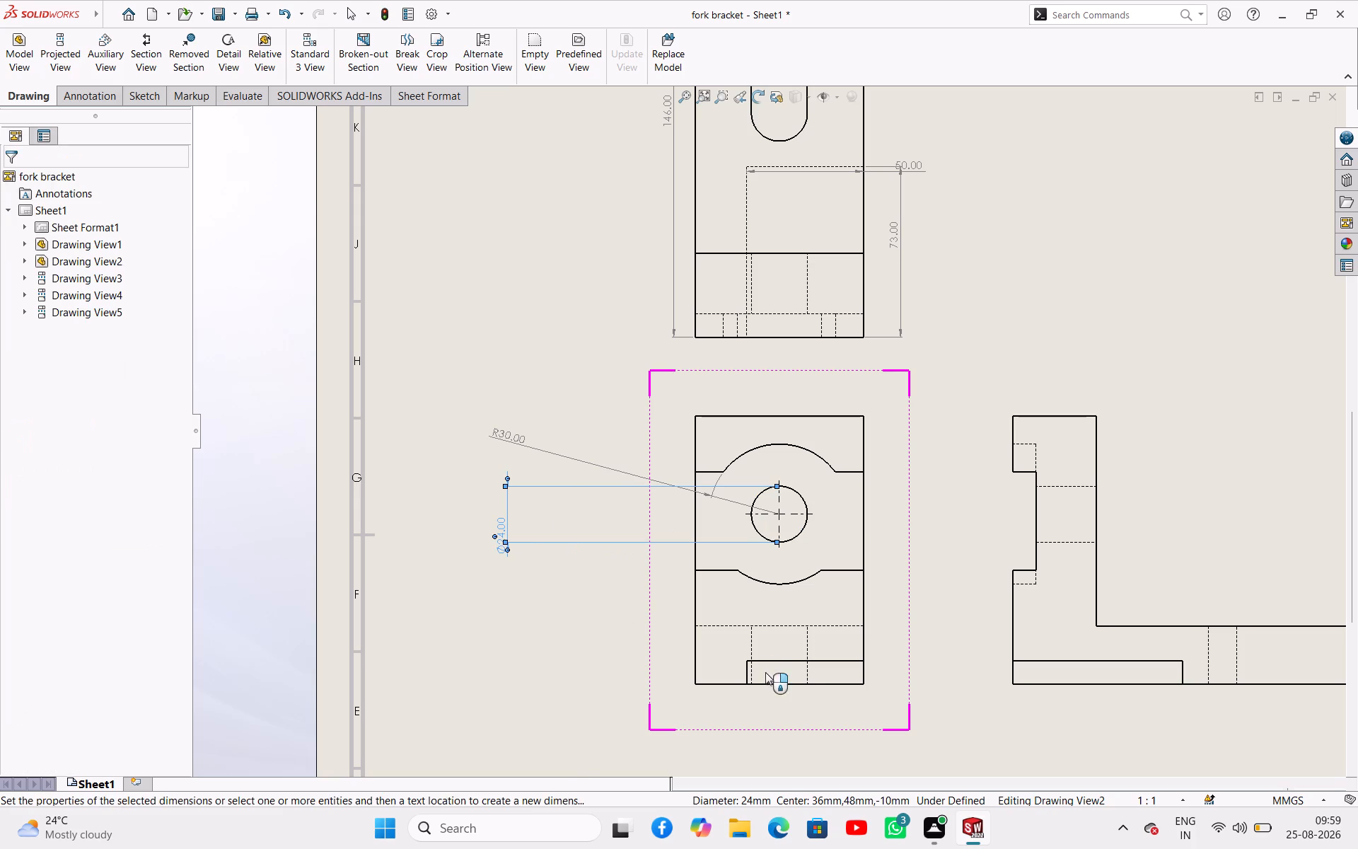
Dimension the height and width of the bottom recess in the front view.
{"action": "scroll", "coordinate": [797, 681], "scroll_direction": "down", "scroll_amount": 5}
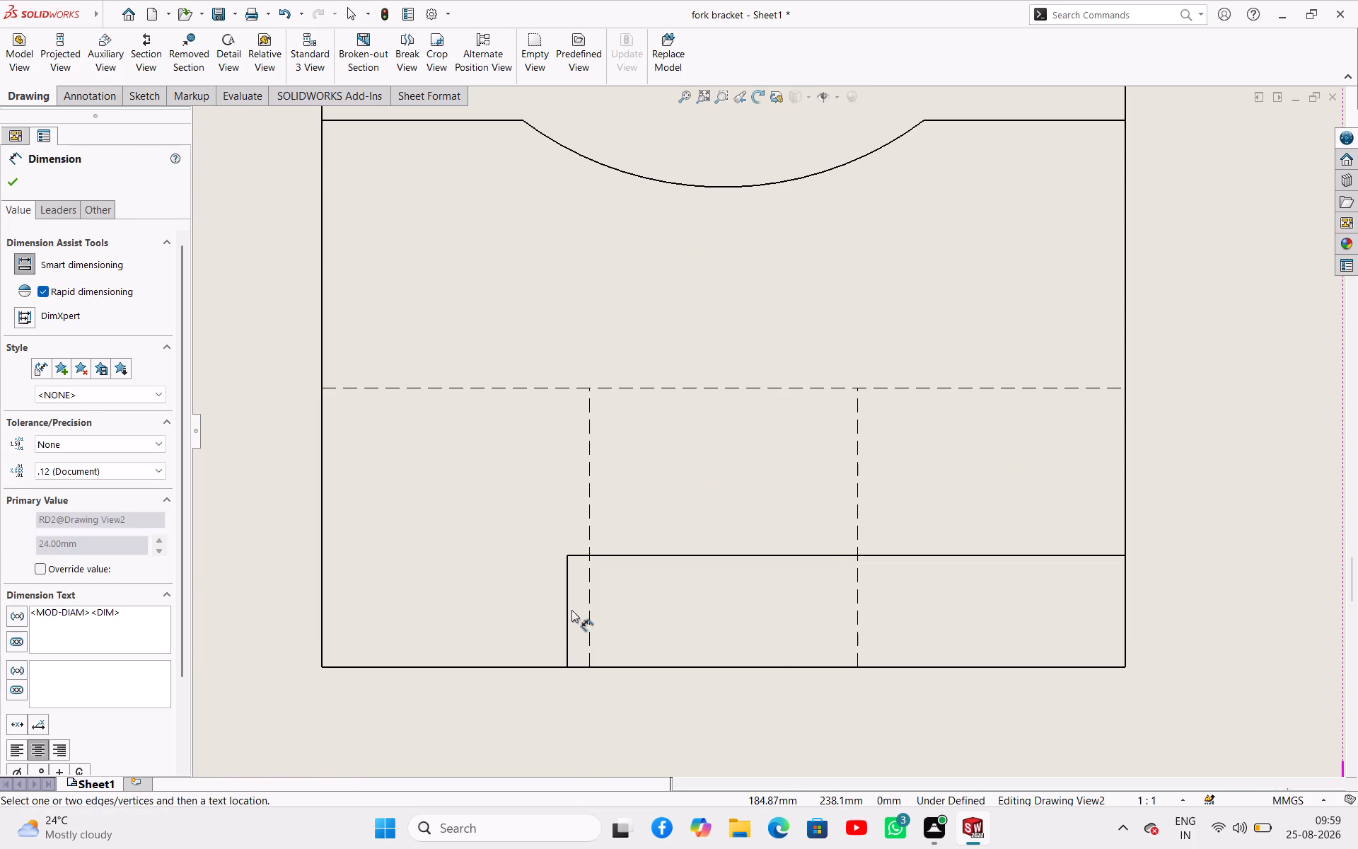
{"action": "left_click", "coordinate": [568, 604]}
{"action": "scroll", "coordinate": [500, 598], "scroll_direction": "up", "scroll_amount": 4}
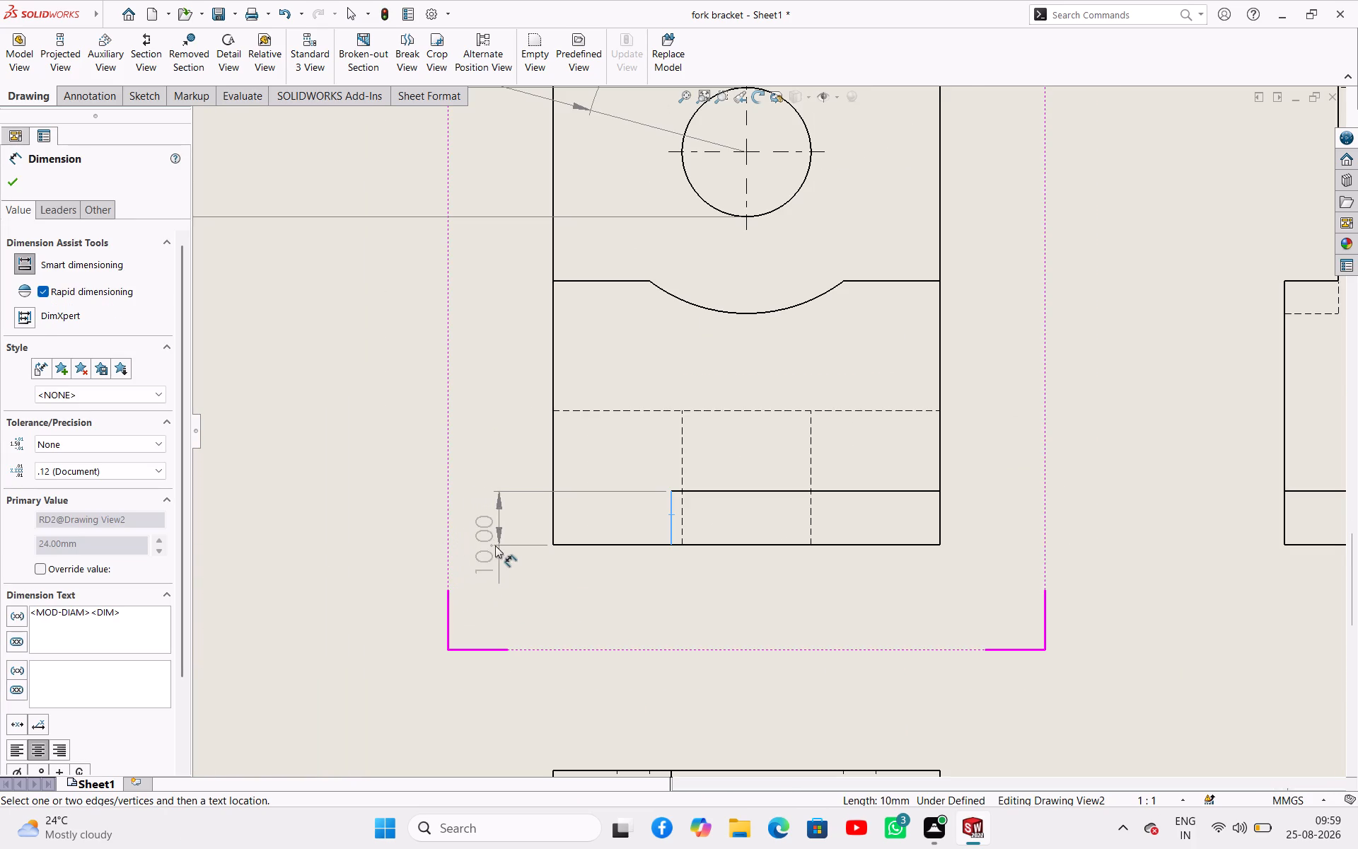
{"action": "left_click", "coordinate": [495, 545]}
{"action": "left_click", "coordinate": [768, 493]}
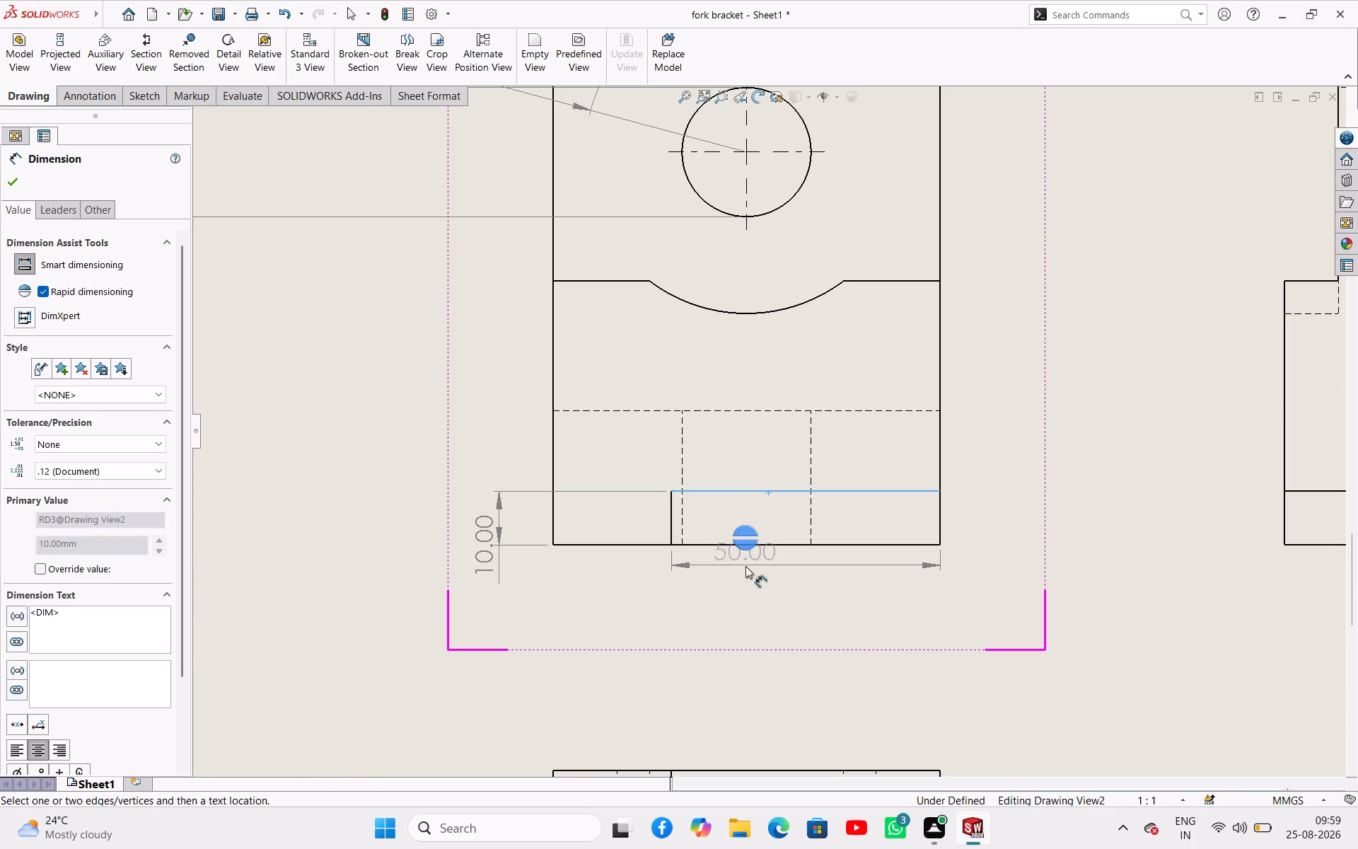
{"action": "left_click", "coordinate": [749, 588]}
Dimension the distance from the front view's top edge to the groove's upper edge.
{"action": "scroll", "coordinate": [830, 447], "scroll_direction": "up", "scroll_amount": 4}
{"action": "scroll", "coordinate": [826, 387], "scroll_direction": "up", "scroll_amount": 1}
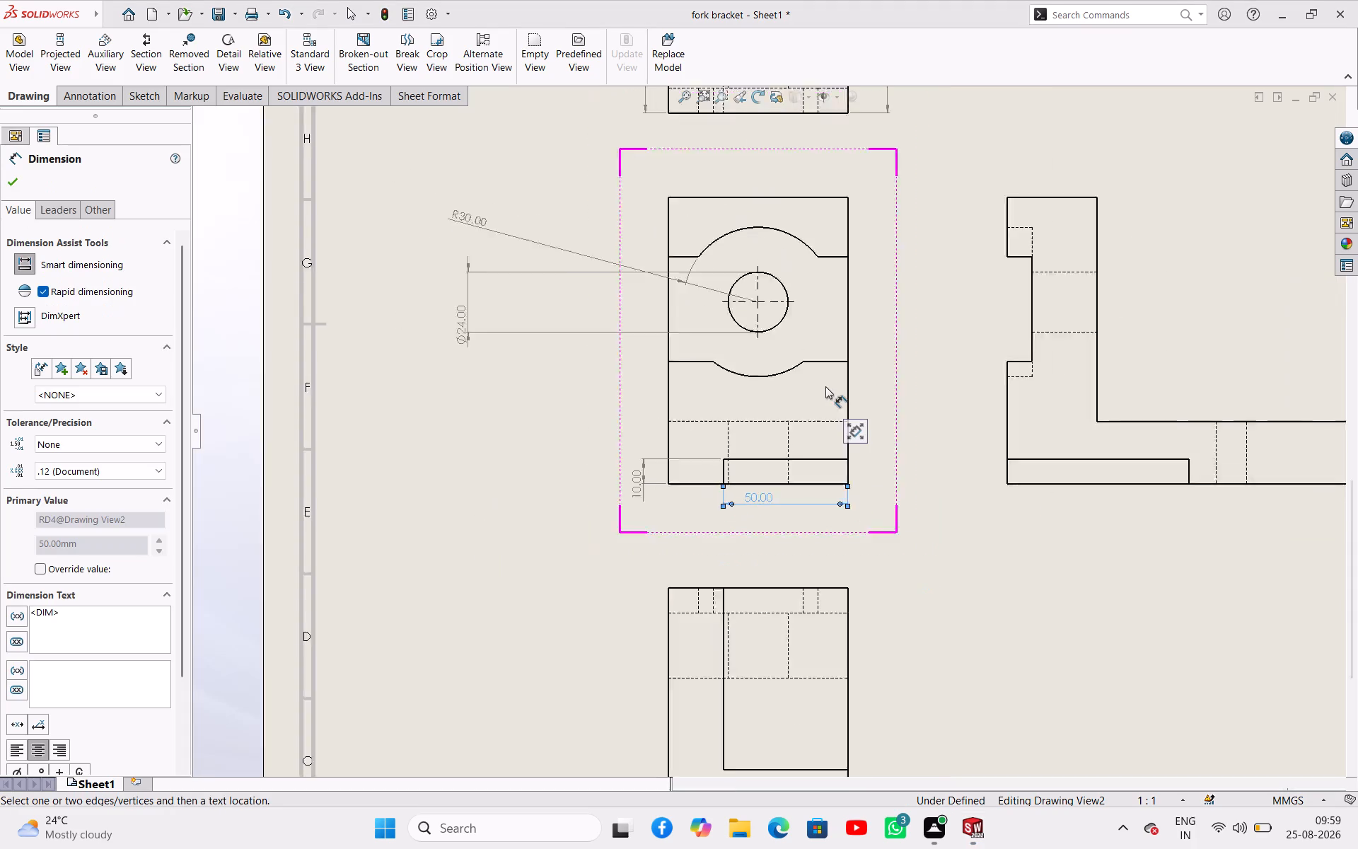
{"action": "scroll", "coordinate": [825, 386], "scroll_direction": "up", "scroll_amount": 1}
{"action": "scroll", "coordinate": [806, 336], "scroll_direction": "down", "scroll_amount": 3}
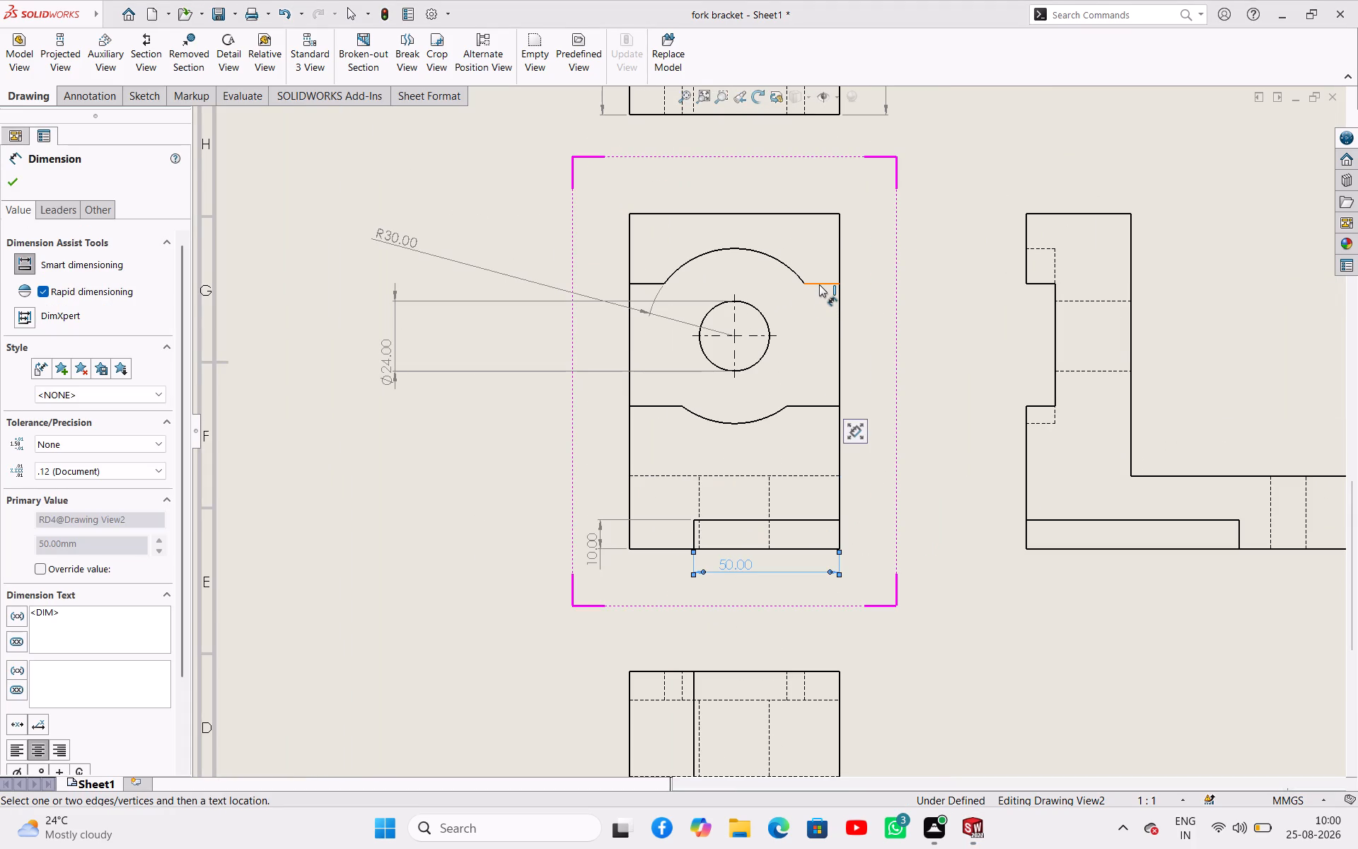
{"action": "left_click", "coordinate": [819, 284]}
{"action": "left_click", "coordinate": [819, 213]}
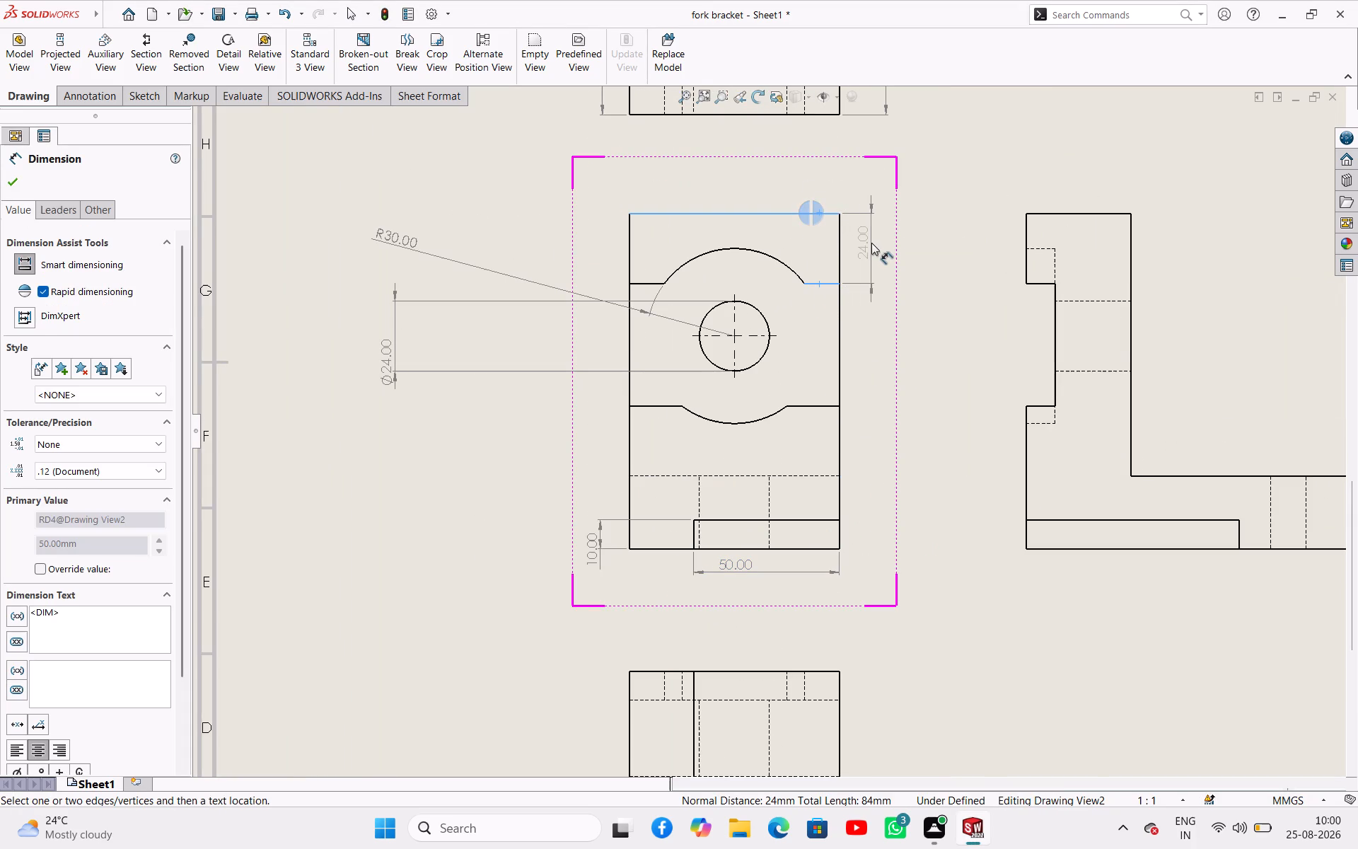
{"action": "left_click", "coordinate": [871, 243]}
Dimension the diameter of the dashed through hole in the upright of the side view.
{"action": "scroll", "coordinate": [803, 618], "scroll_direction": "down", "scroll_amount": 4}
{"action": "scroll", "coordinate": [799, 634], "scroll_direction": "up", "scroll_amount": 5}
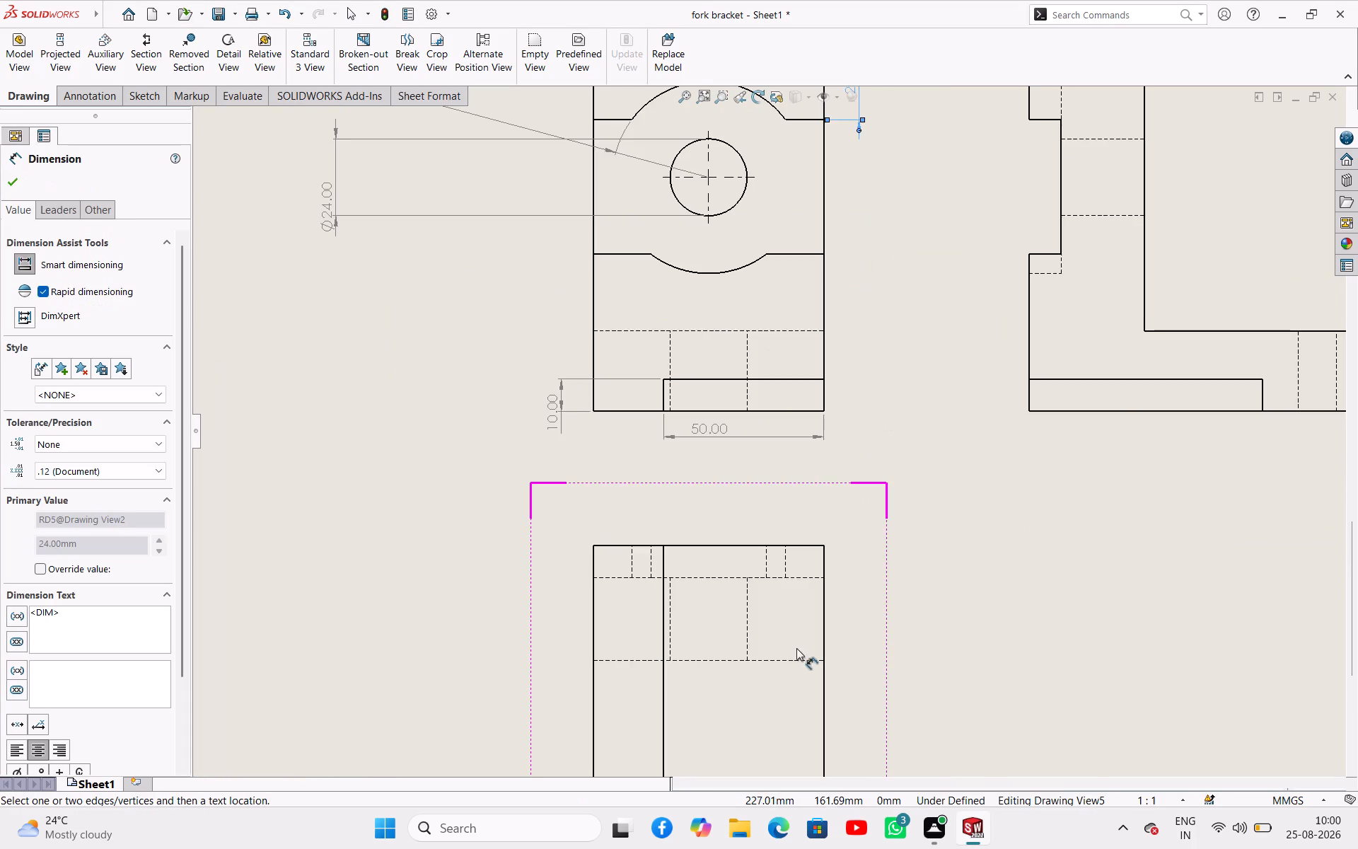
{"action": "scroll", "coordinate": [740, 700], "scroll_direction": "down", "scroll_amount": 3}
{"action": "scroll", "coordinate": [739, 693], "scroll_direction": "up", "scroll_amount": 5}
{"action": "scroll", "coordinate": [851, 562], "scroll_direction": "up", "scroll_amount": 4}
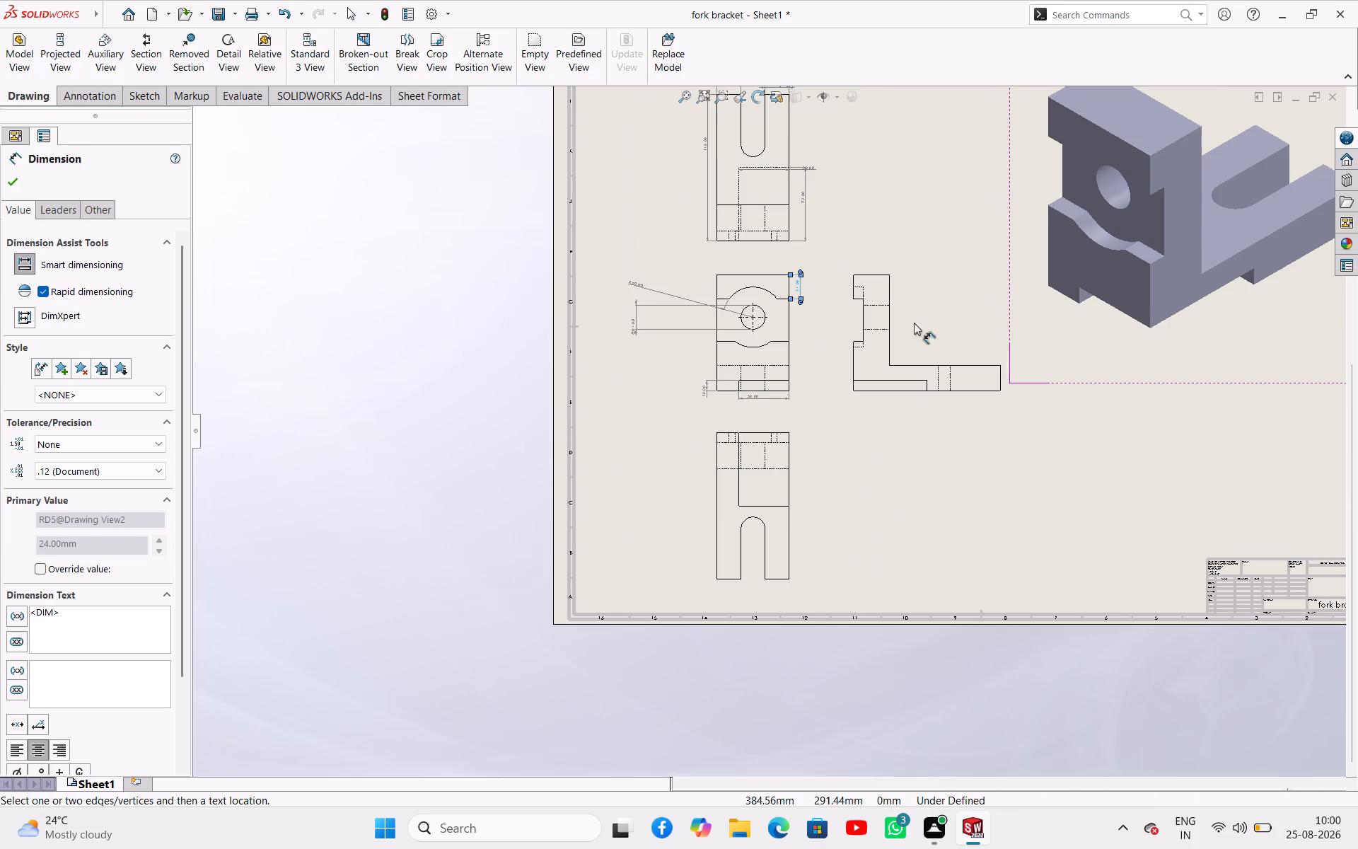
{"action": "scroll", "coordinate": [887, 311], "scroll_direction": "down", "scroll_amount": 10}
{"action": "scroll", "coordinate": [804, 377], "scroll_direction": "down", "scroll_amount": 3}
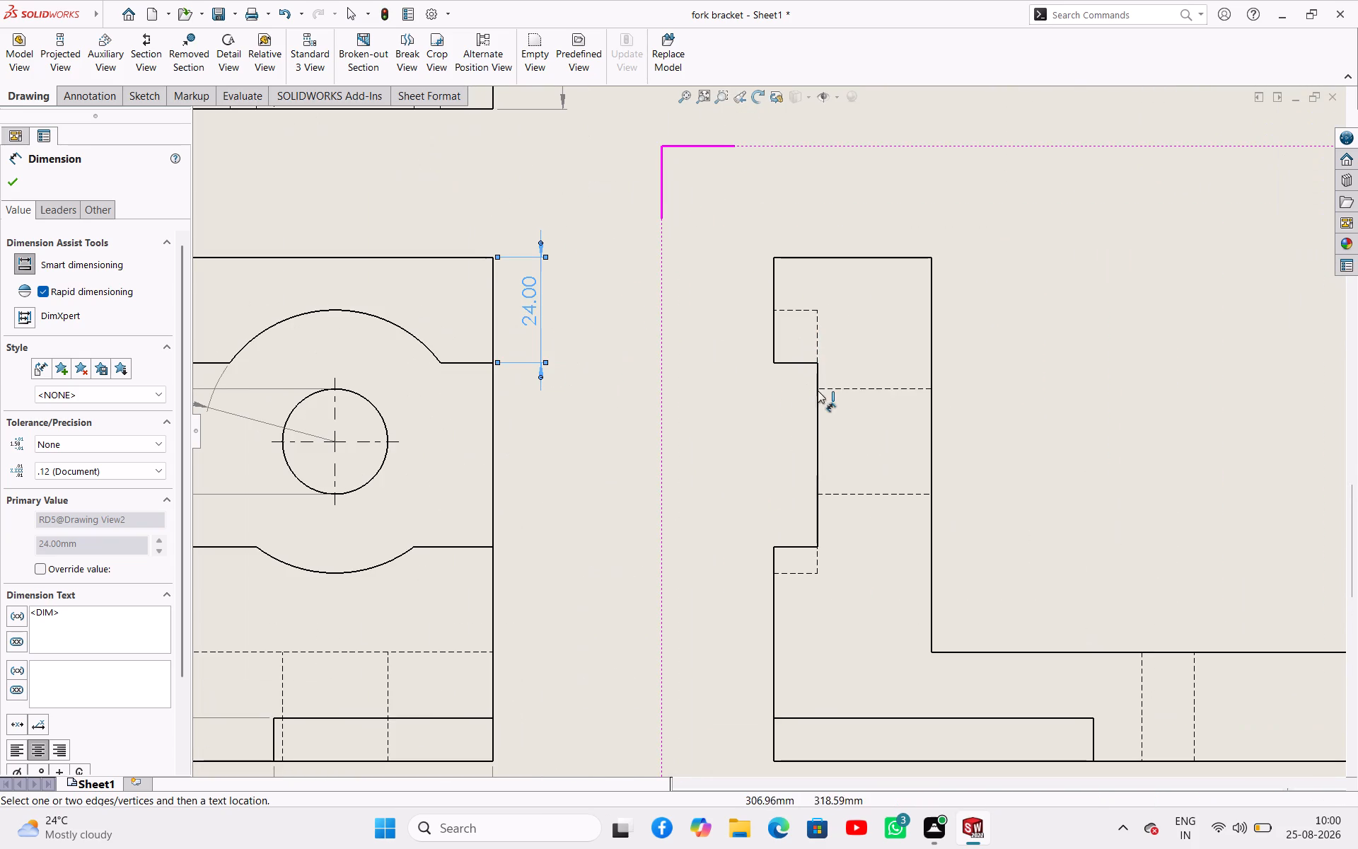
{"action": "left_click", "coordinate": [877, 390]}
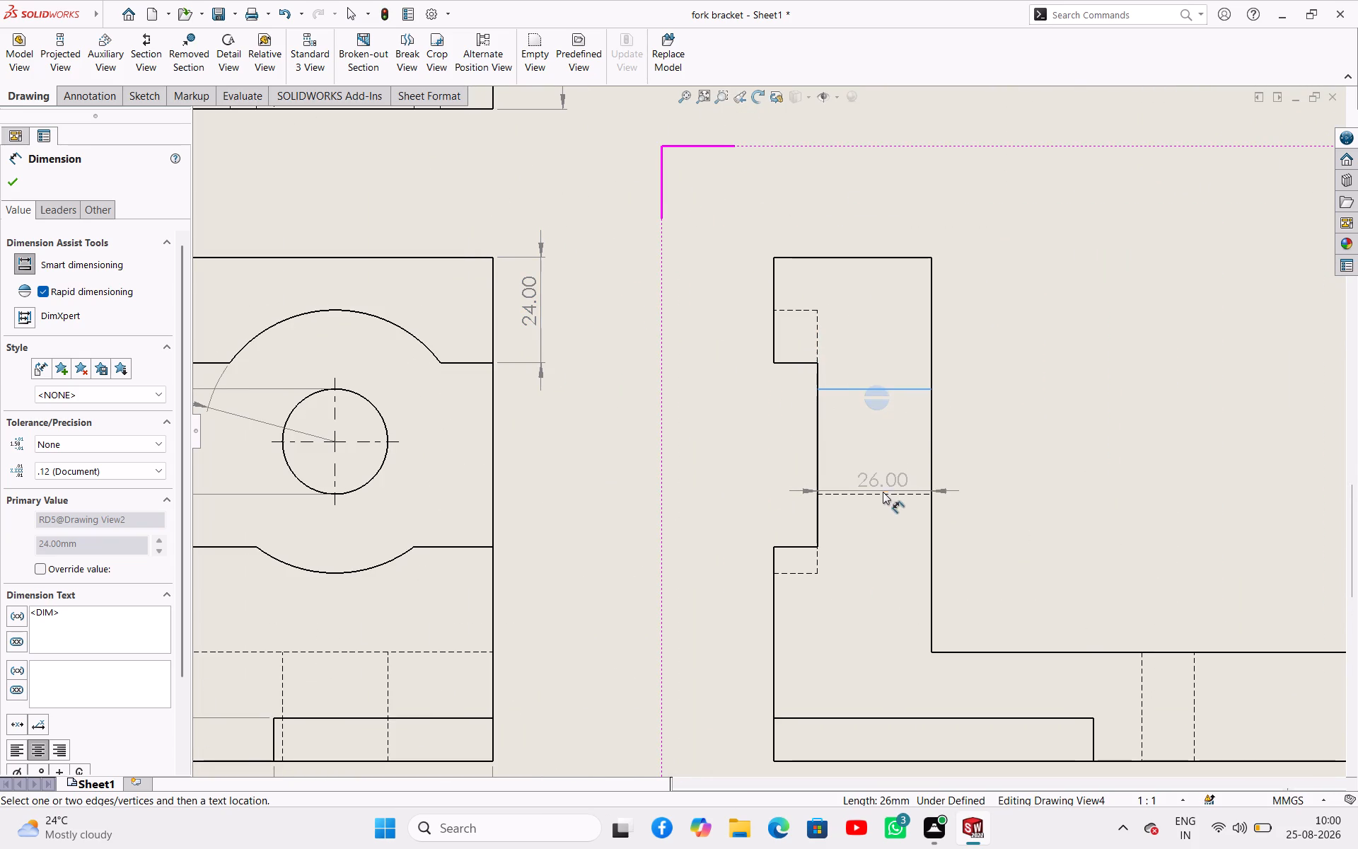
{"action": "left_click_drag", "start_coordinate": [883, 492], "coordinate": [886, 480]}
{"action": "left_click", "coordinate": [982, 432]}
Dimension the length of the bottom recess in the side view, placing the dimension below the base.
{"action": "scroll", "coordinate": [982, 490], "scroll_direction": "up", "scroll_amount": 5}
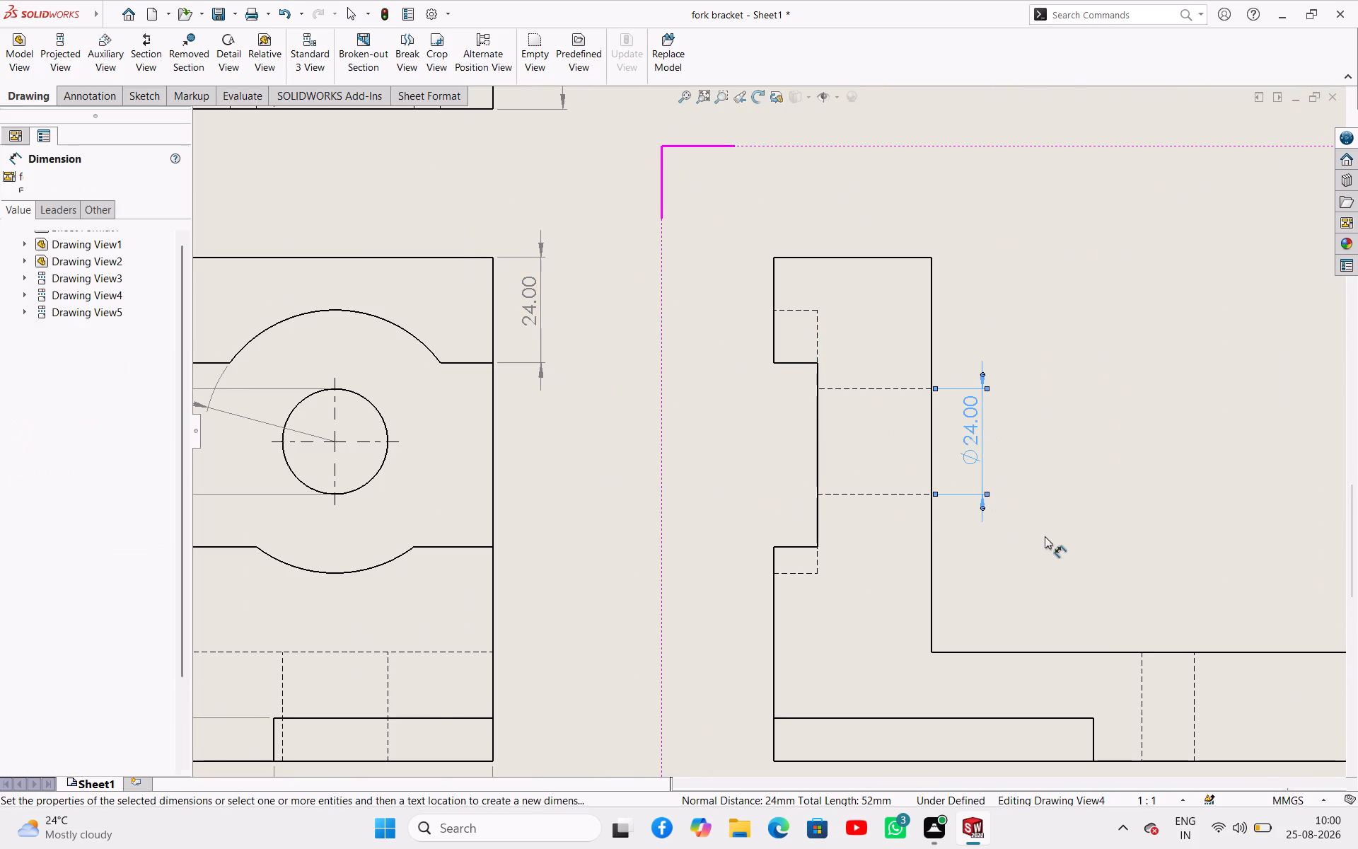
{"action": "scroll", "coordinate": [1071, 562], "scroll_direction": "up", "scroll_amount": 3}
{"action": "scroll", "coordinate": [760, 588], "scroll_direction": "down", "scroll_amount": 2}
{"action": "scroll", "coordinate": [743, 610], "scroll_direction": "up", "scroll_amount": 3}
{"action": "scroll", "coordinate": [656, 628], "scroll_direction": "down", "scroll_amount": 2}
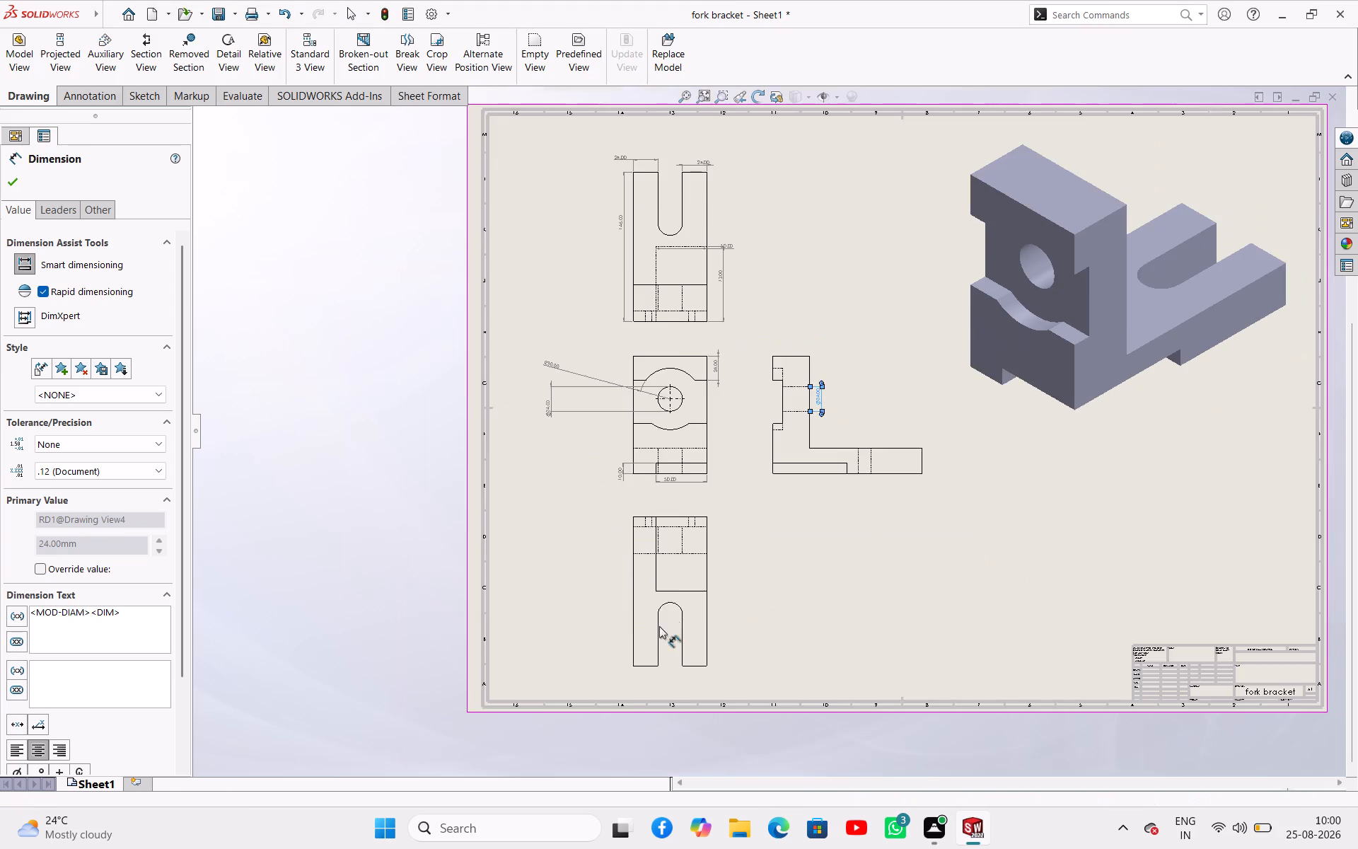
{"action": "scroll", "coordinate": [676, 589], "scroll_direction": "down", "scroll_amount": 4}
{"action": "scroll", "coordinate": [800, 519], "scroll_direction": "up", "scroll_amount": 6}
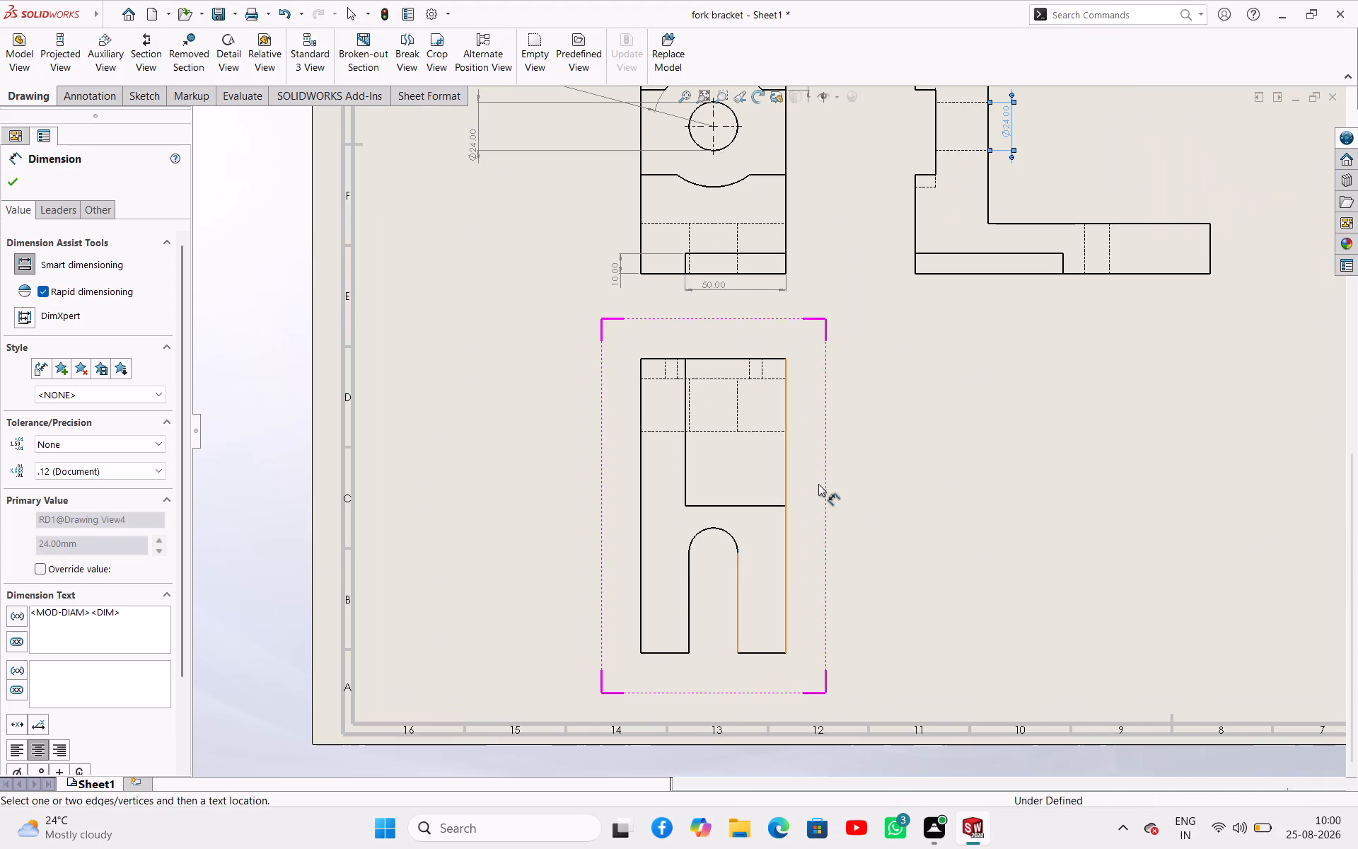
{"action": "scroll", "coordinate": [822, 366], "scroll_direction": "down", "scroll_amount": 4}
{"action": "scroll", "coordinate": [917, 348], "scroll_direction": "up", "scroll_amount": 2}
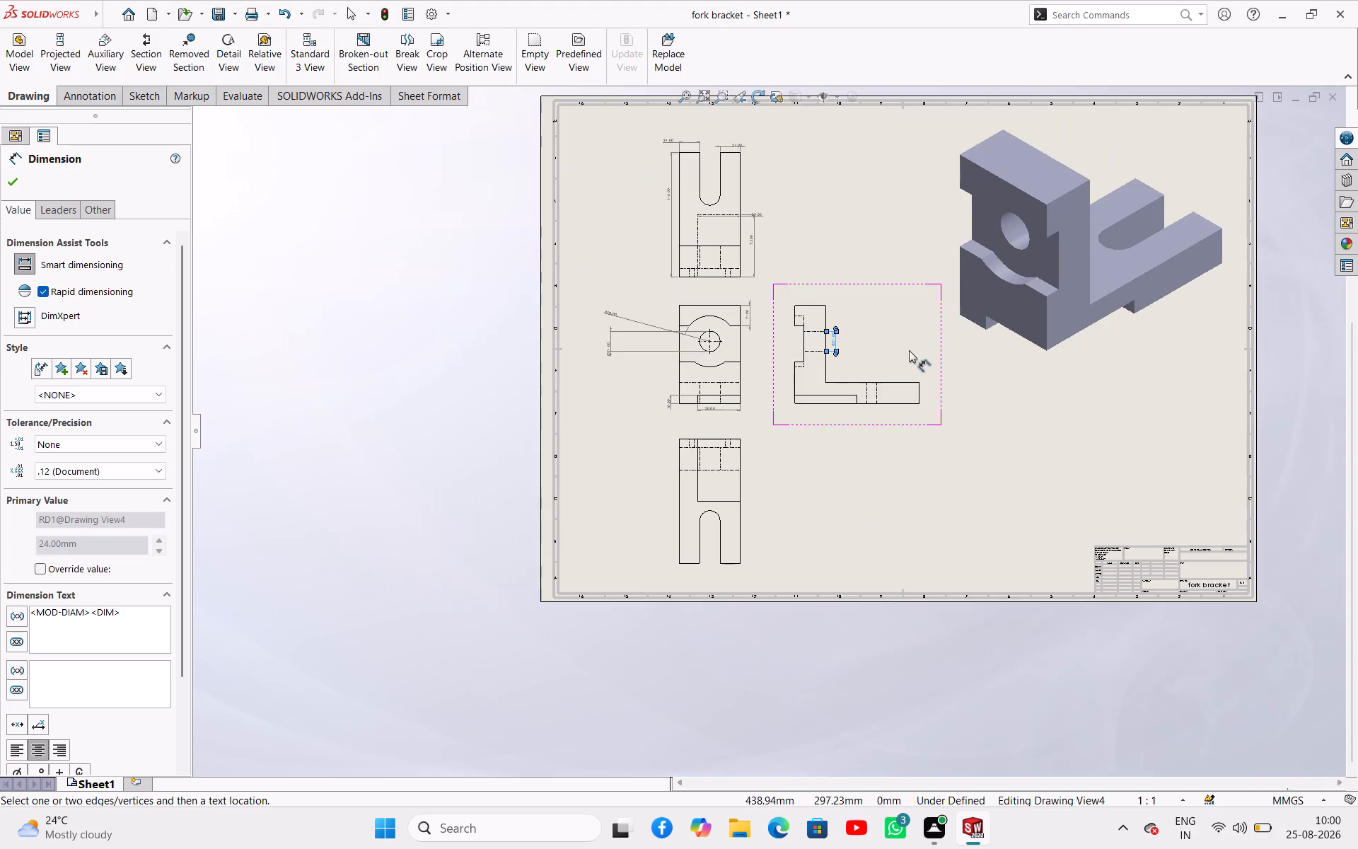
{"action": "scroll", "coordinate": [835, 387], "scroll_direction": "down", "scroll_amount": 5}
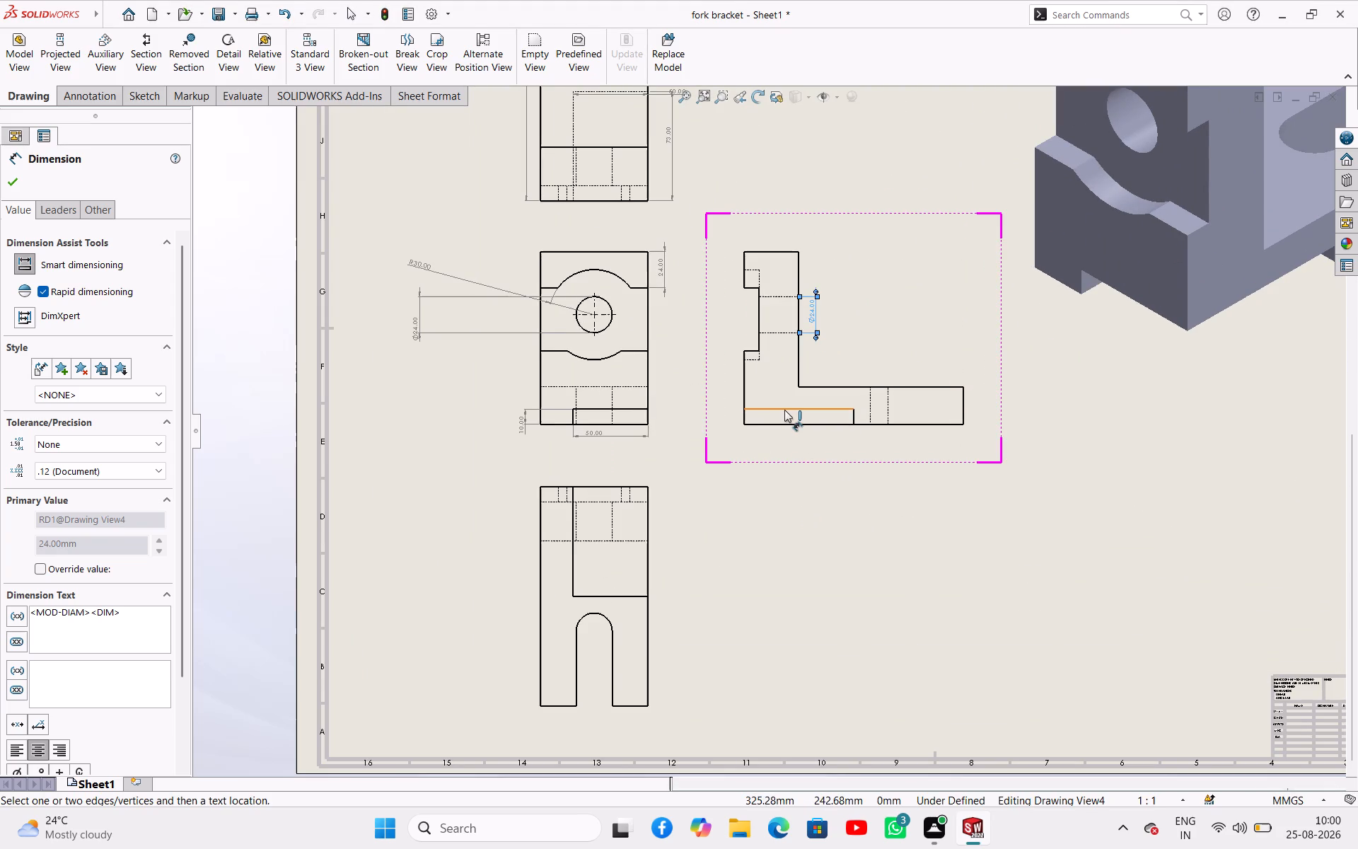
{"action": "left_click", "coordinate": [784, 410]}
{"action": "left_click", "coordinate": [799, 441]}
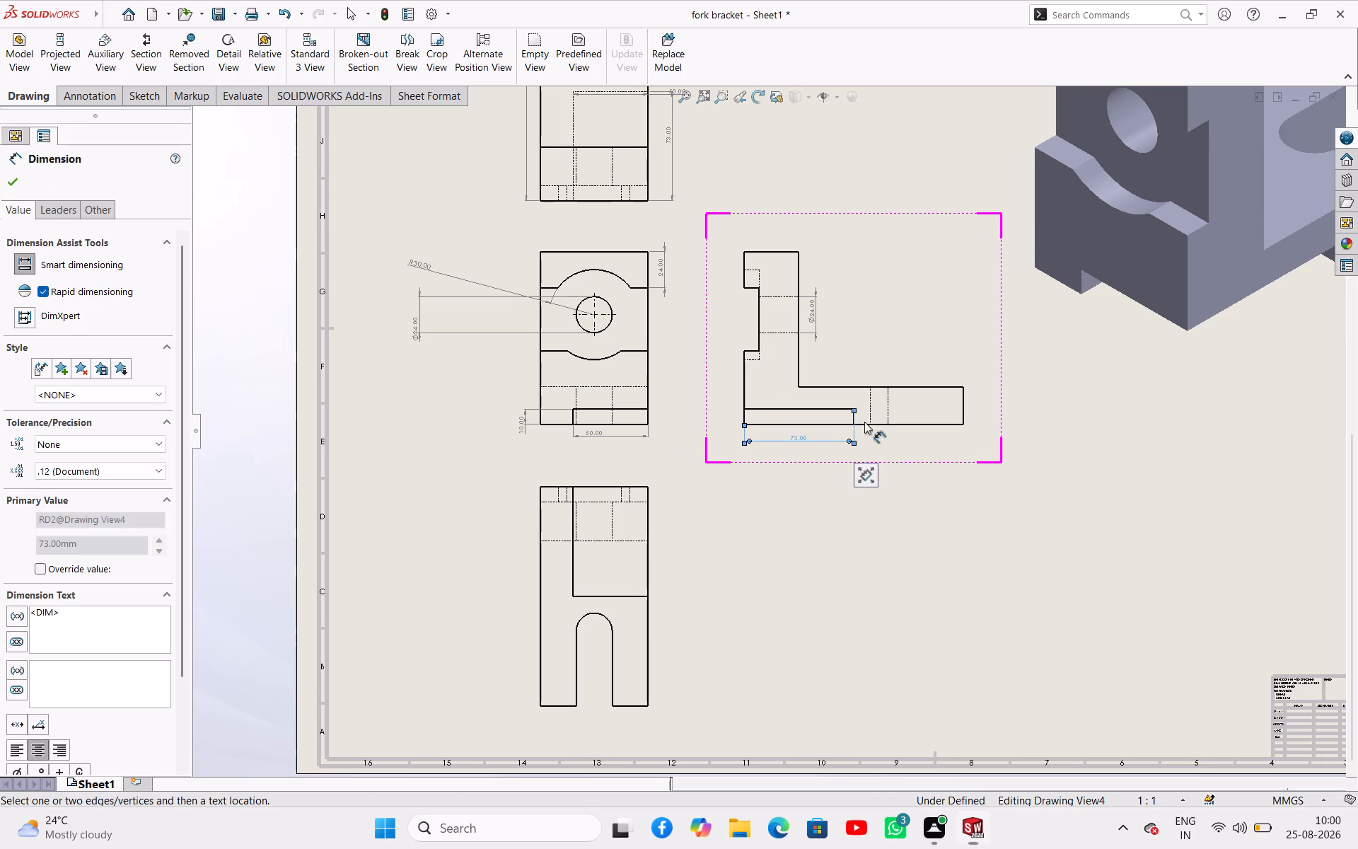
Dimension the fork slot's depth in the side view, from its dashed inner end to the arm's free end.
{"action": "scroll", "coordinate": [956, 446], "scroll_direction": "up", "scroll_amount": 3}
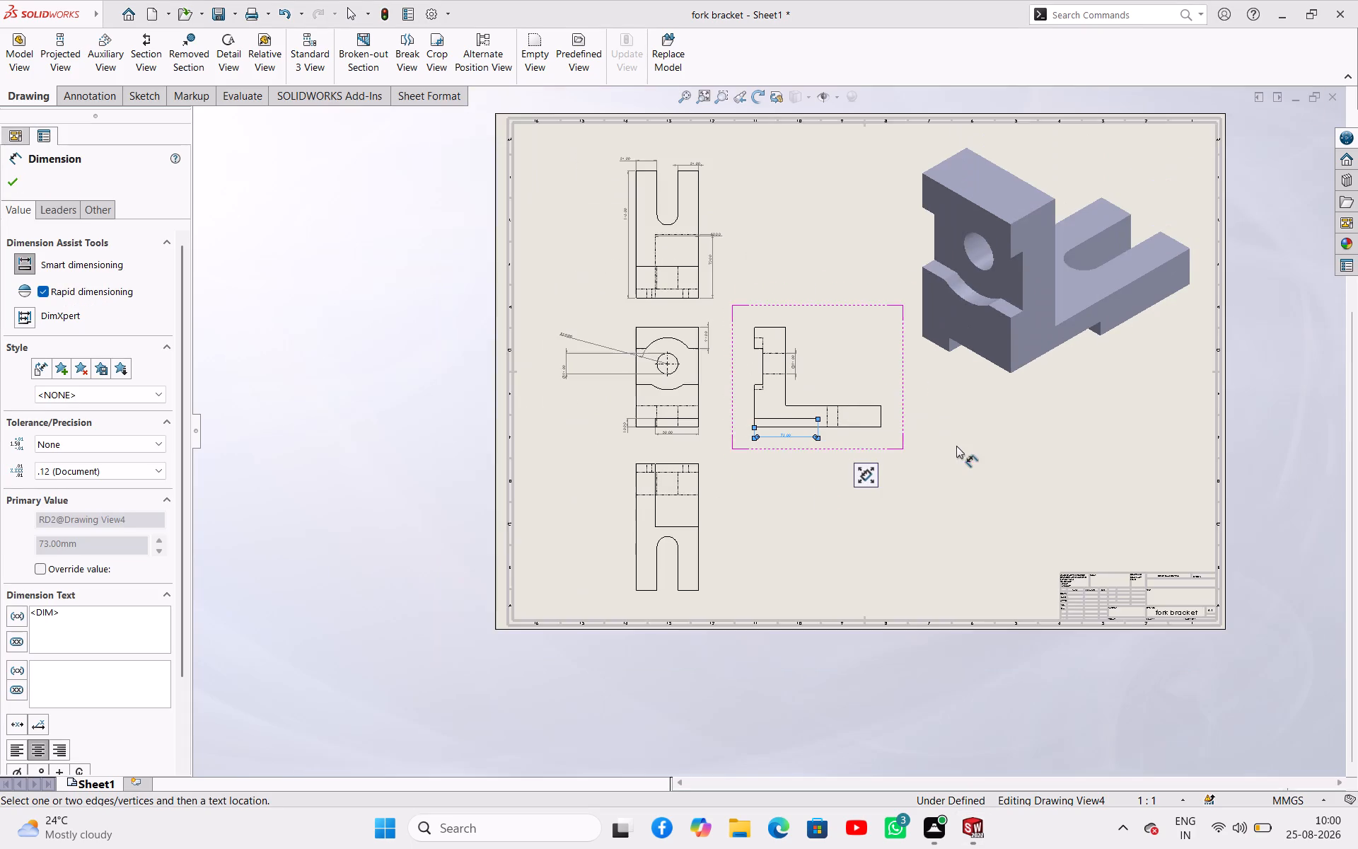
{"action": "scroll", "coordinate": [867, 429], "scroll_direction": "down", "scroll_amount": 4}
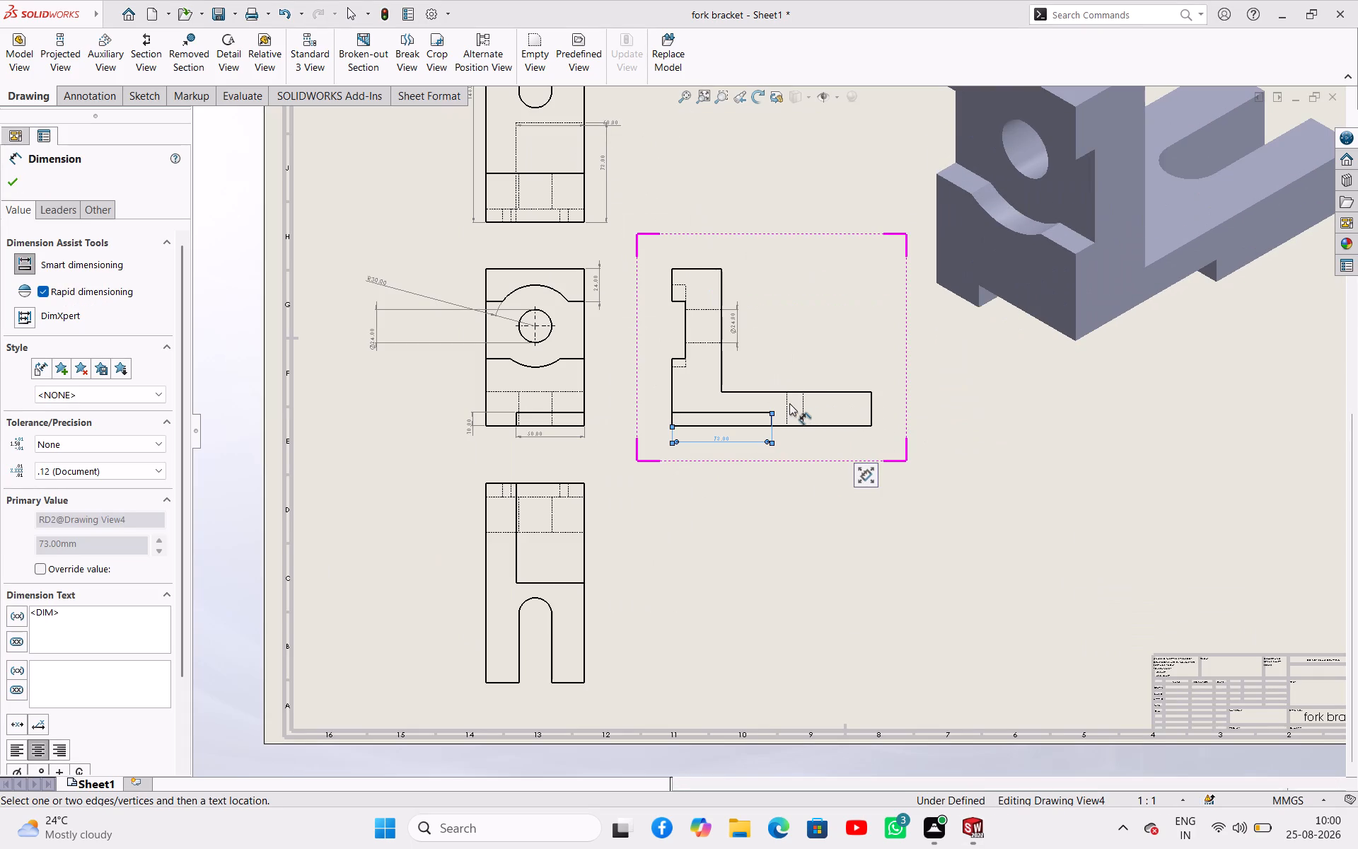
{"action": "left_click", "coordinate": [788, 403]}
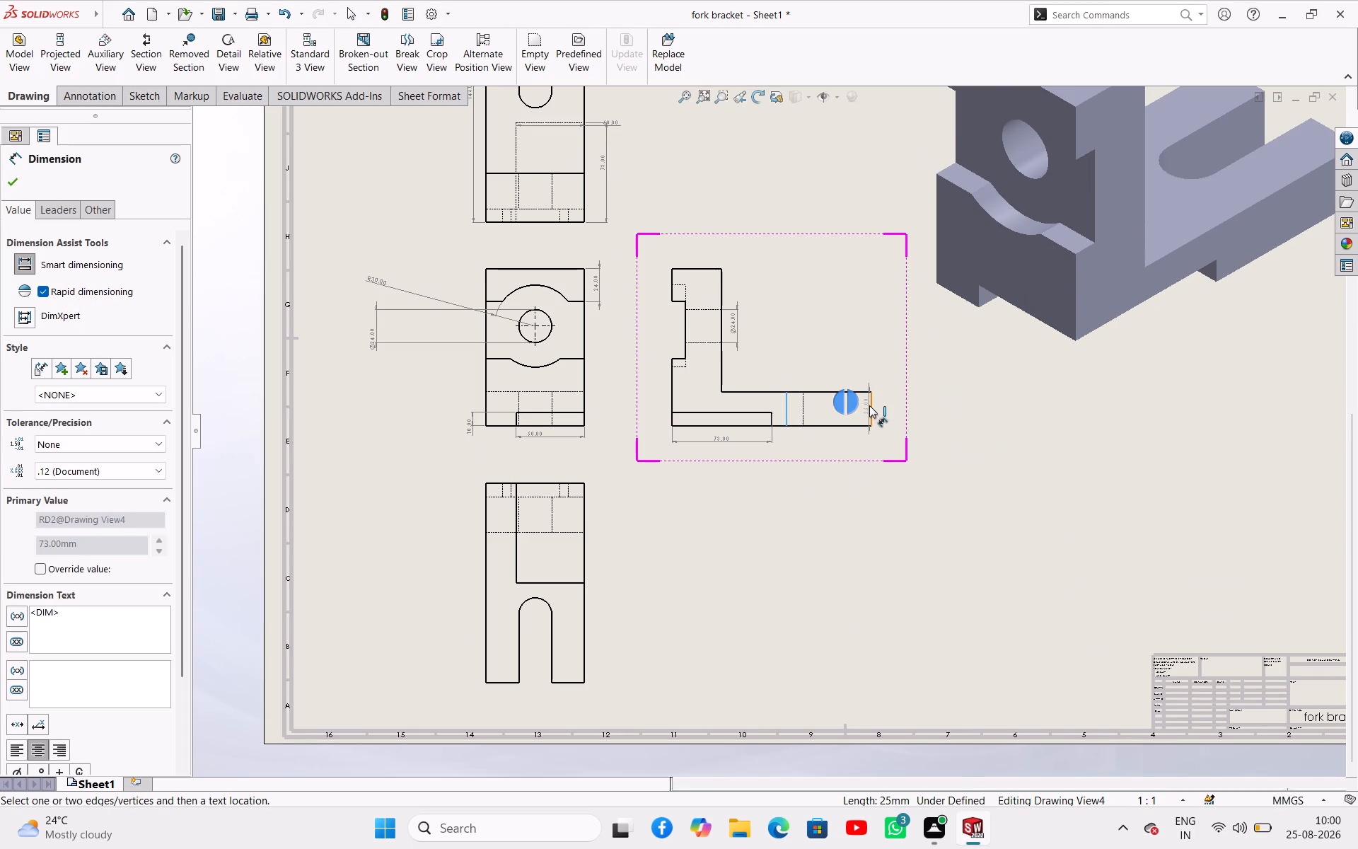
{"action": "left_click", "coordinate": [869, 405]}
{"action": "left_click", "coordinate": [834, 442]}
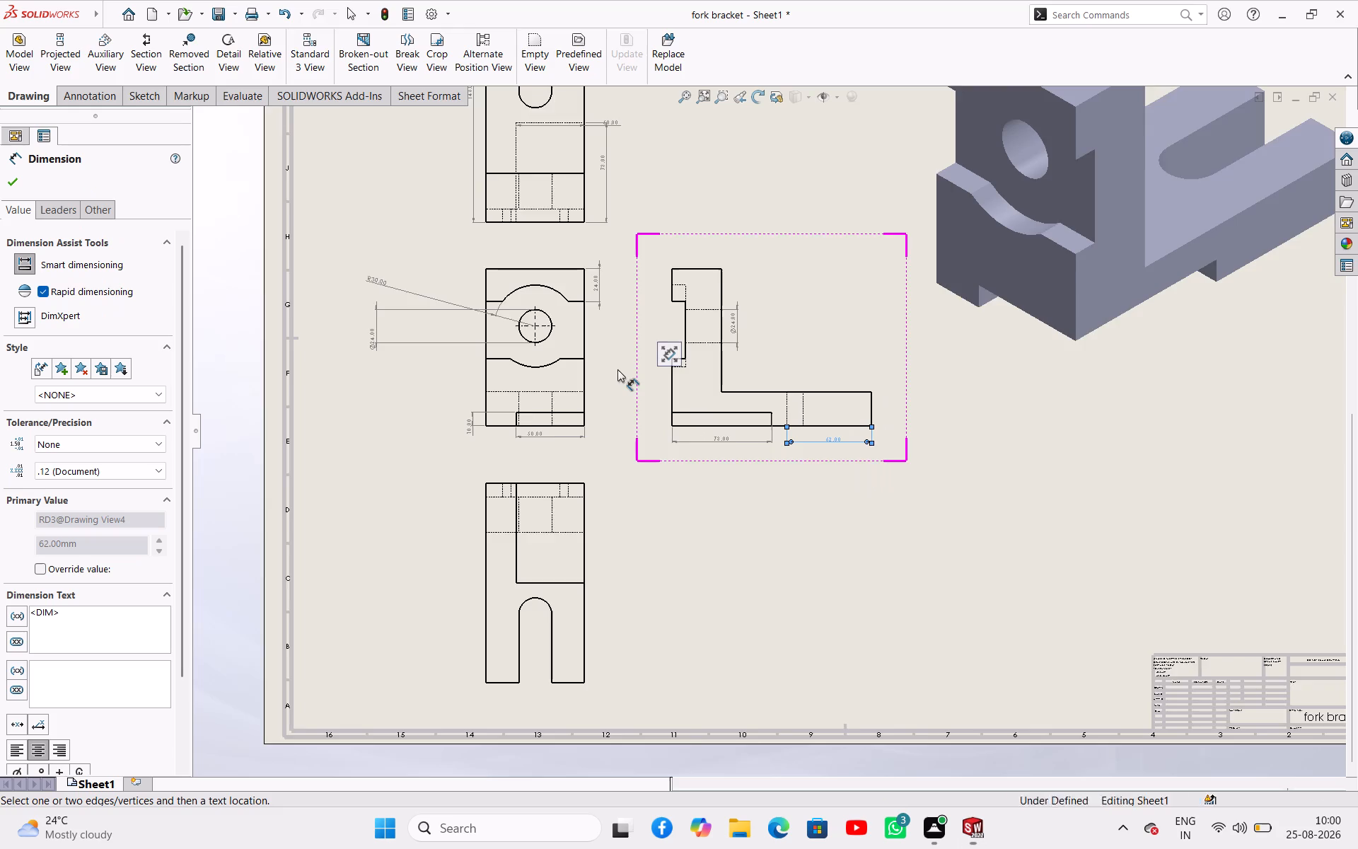
Dimension the front groove's depth in the view above the front view, from its dashed line to the lower edge.
{"action": "scroll", "coordinate": [617, 369], "scroll_direction": "up", "scroll_amount": 1}
{"action": "scroll", "coordinate": [595, 479], "scroll_direction": "down", "scroll_amount": 7}
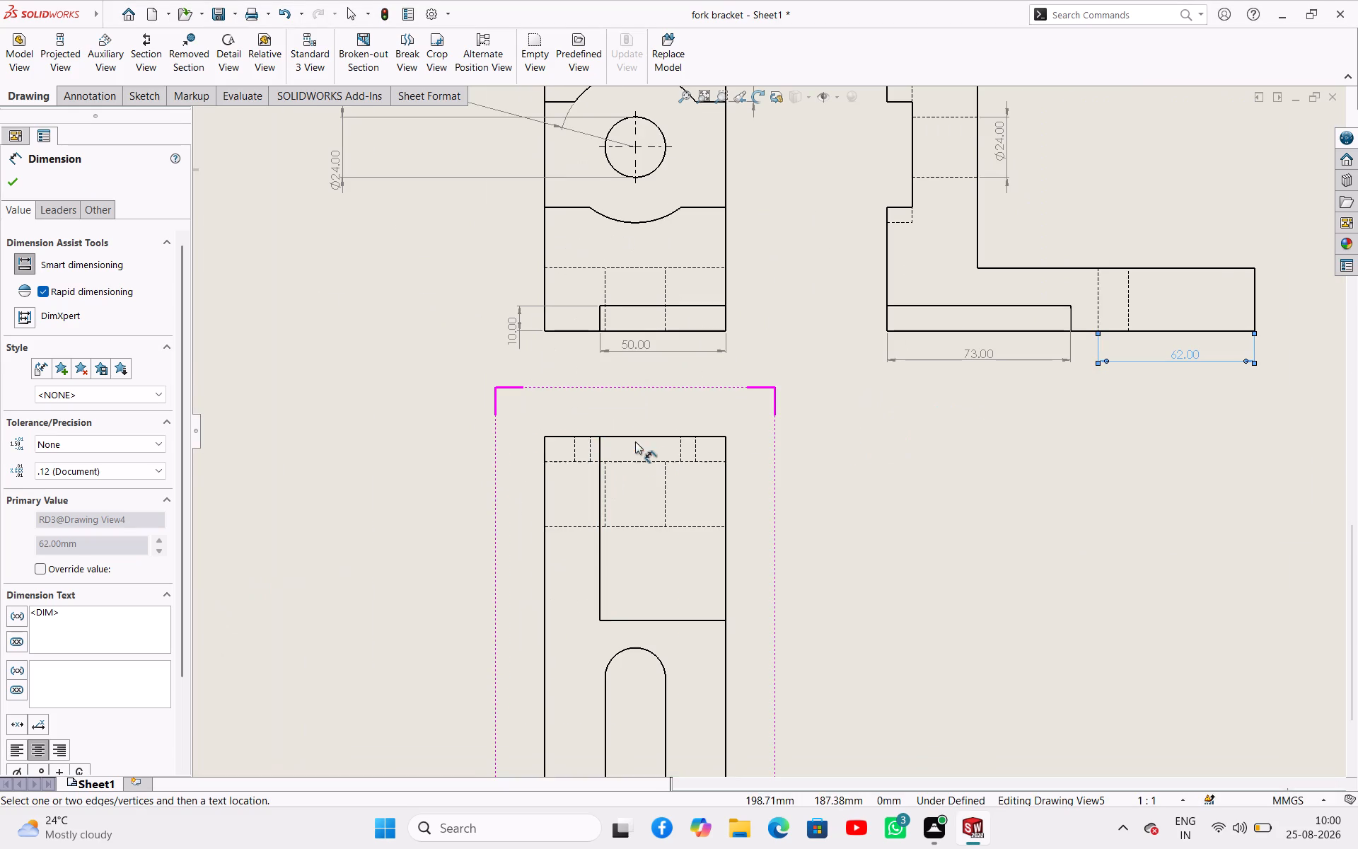
{"action": "scroll", "coordinate": [591, 439], "scroll_direction": "down", "scroll_amount": 4}
{"action": "scroll", "coordinate": [601, 469], "scroll_direction": "up", "scroll_amount": 3}
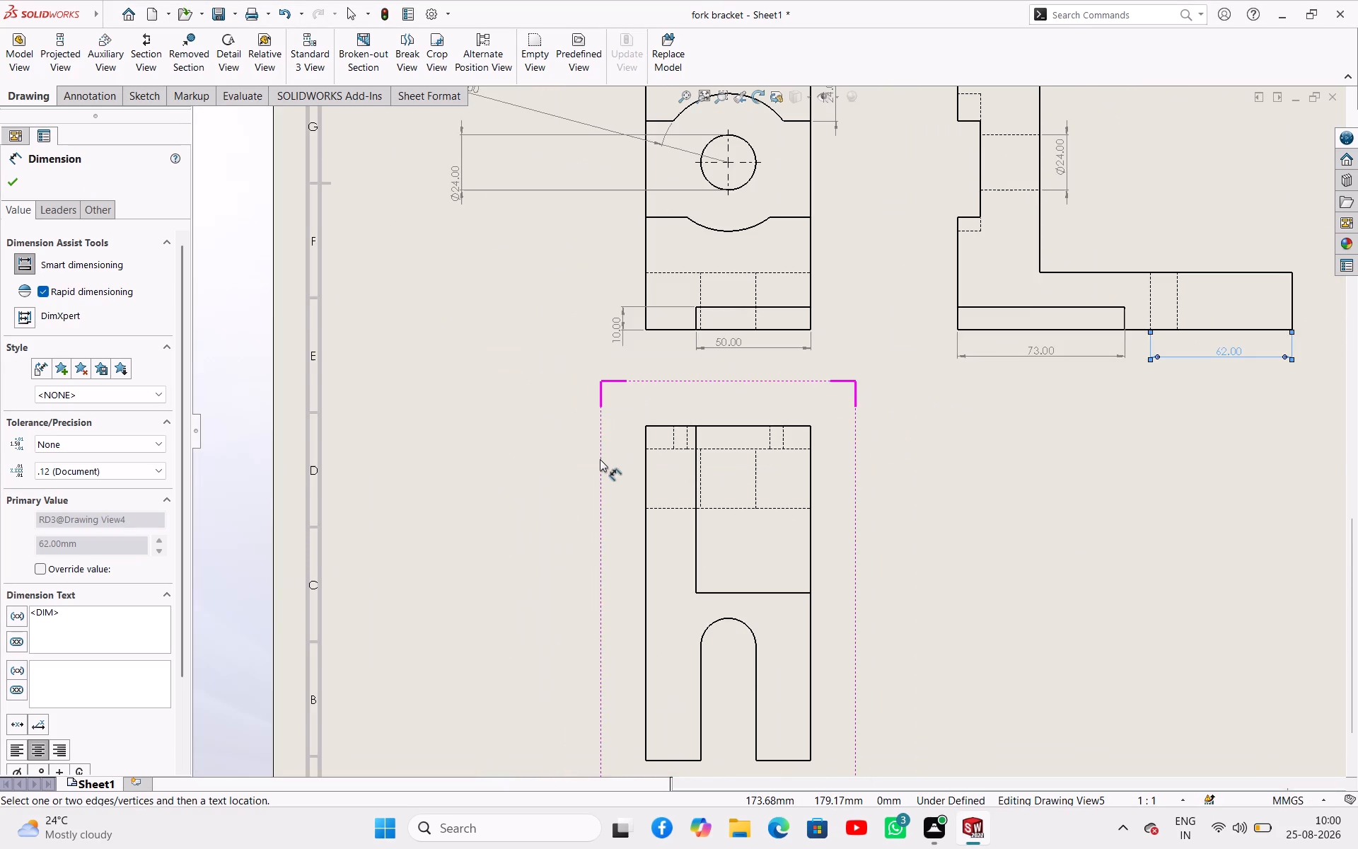
{"action": "scroll", "coordinate": [675, 403], "scroll_direction": "up", "scroll_amount": 4}
{"action": "scroll", "coordinate": [757, 172], "scroll_direction": "down", "scroll_amount": 1}
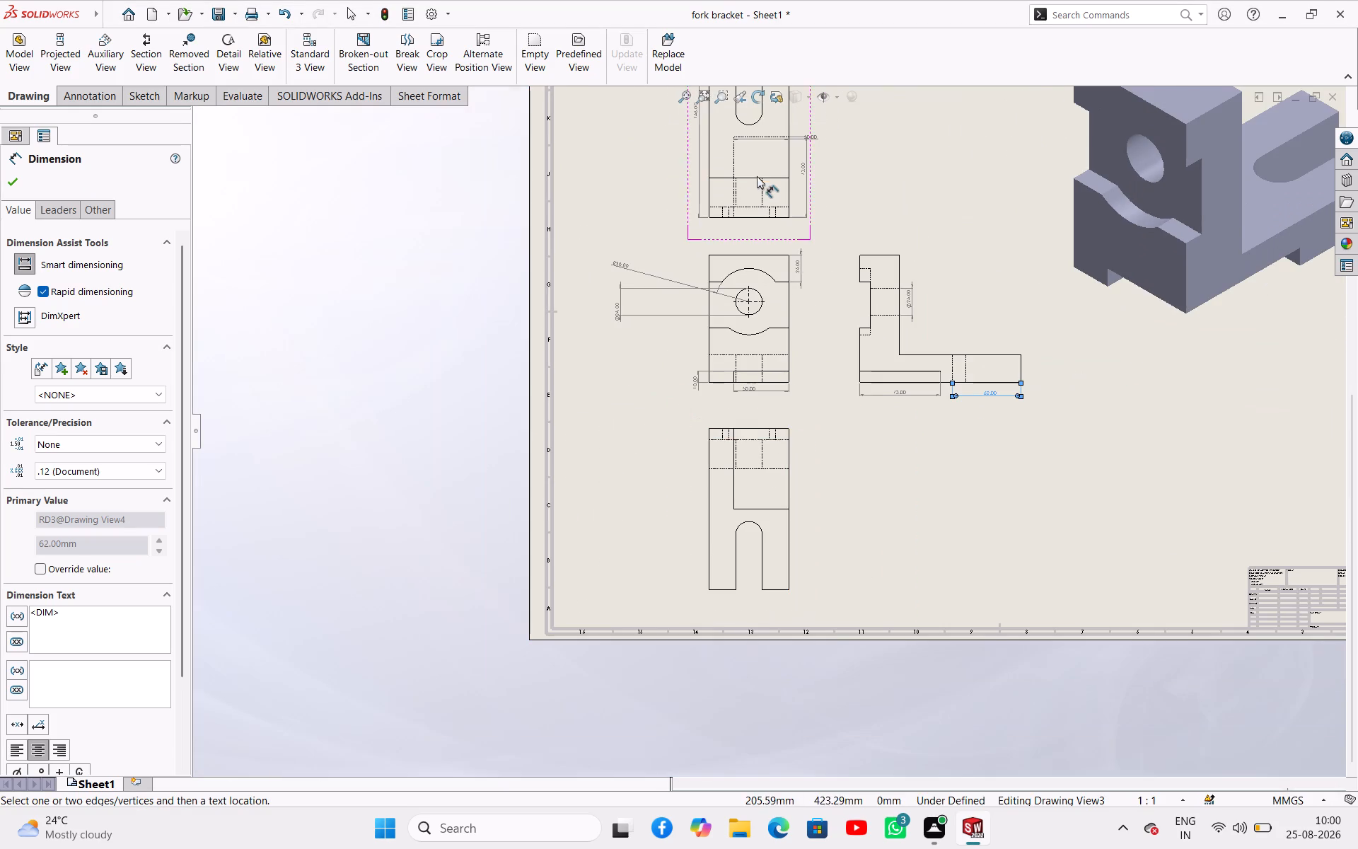
{"action": "scroll", "coordinate": [757, 176], "scroll_direction": "down", "scroll_amount": 1}
{"action": "scroll", "coordinate": [757, 179], "scroll_direction": "up", "scroll_amount": 4}
{"action": "scroll", "coordinate": [757, 221], "scroll_direction": "down", "scroll_amount": 7}
{"action": "scroll", "coordinate": [788, 456], "scroll_direction": "down", "scroll_amount": 3}
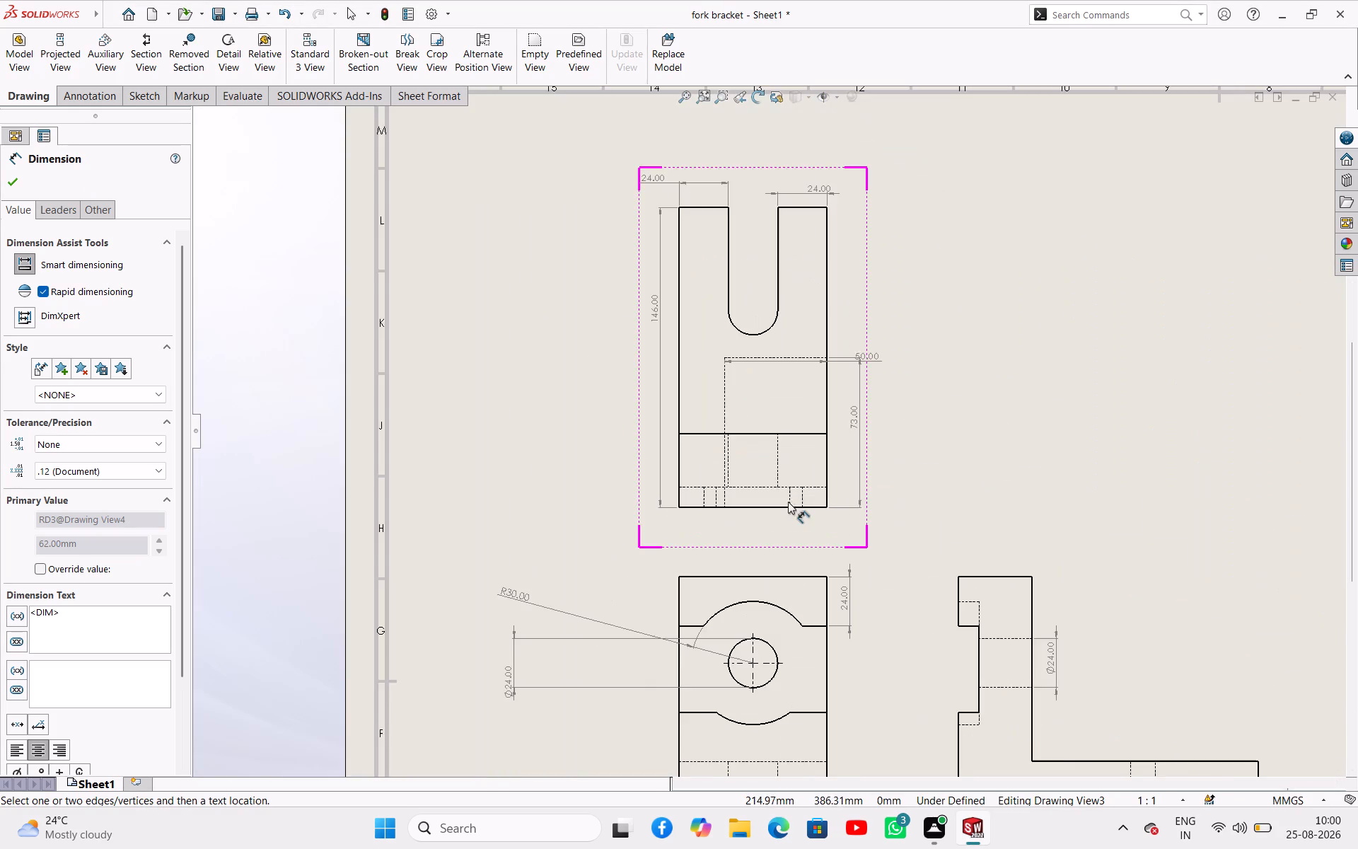
{"action": "scroll", "coordinate": [765, 467], "scroll_direction": "down", "scroll_amount": 2}
{"action": "scroll", "coordinate": [764, 454], "scroll_direction": "up", "scroll_amount": 5}
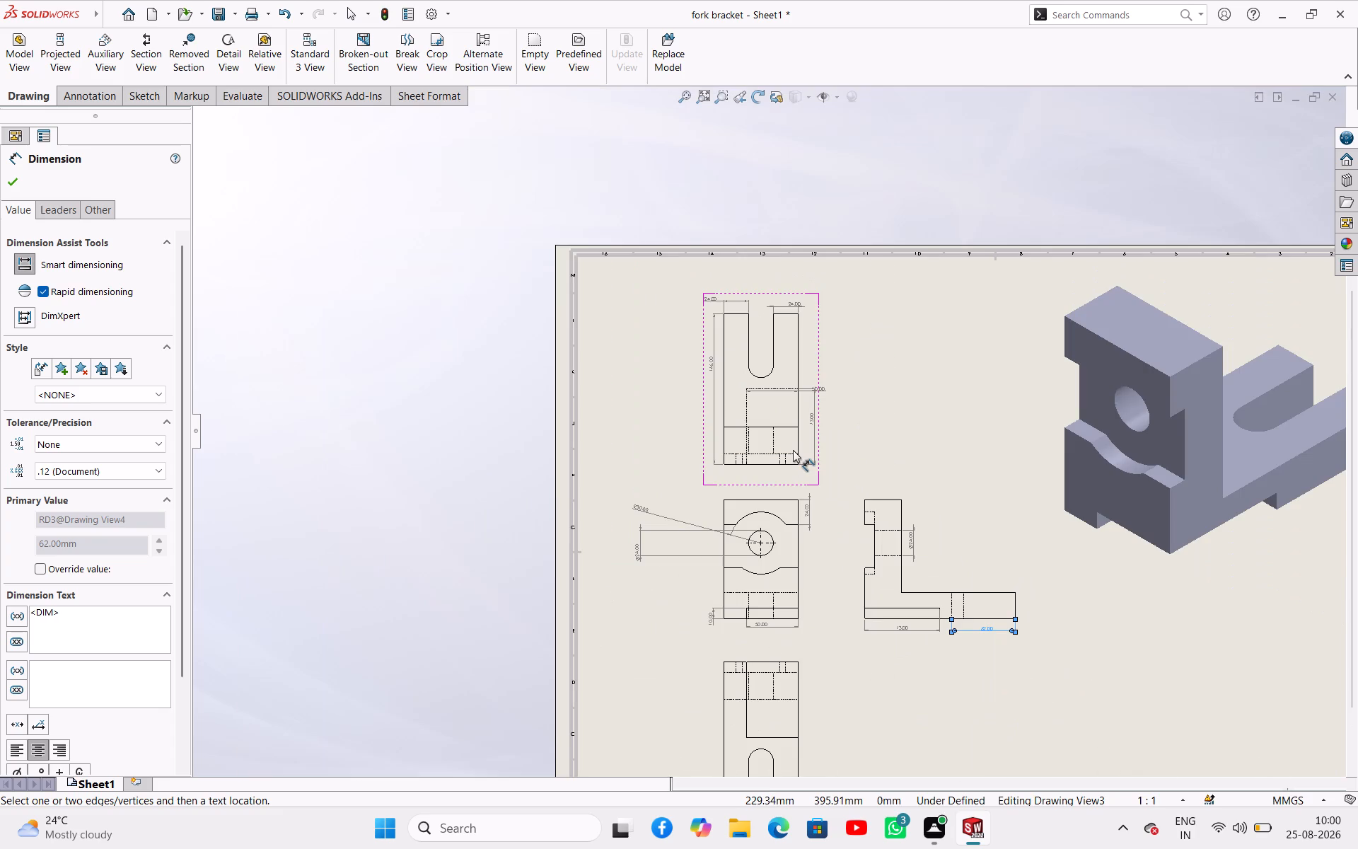
{"action": "scroll", "coordinate": [792, 450], "scroll_direction": "down", "scroll_amount": 4}
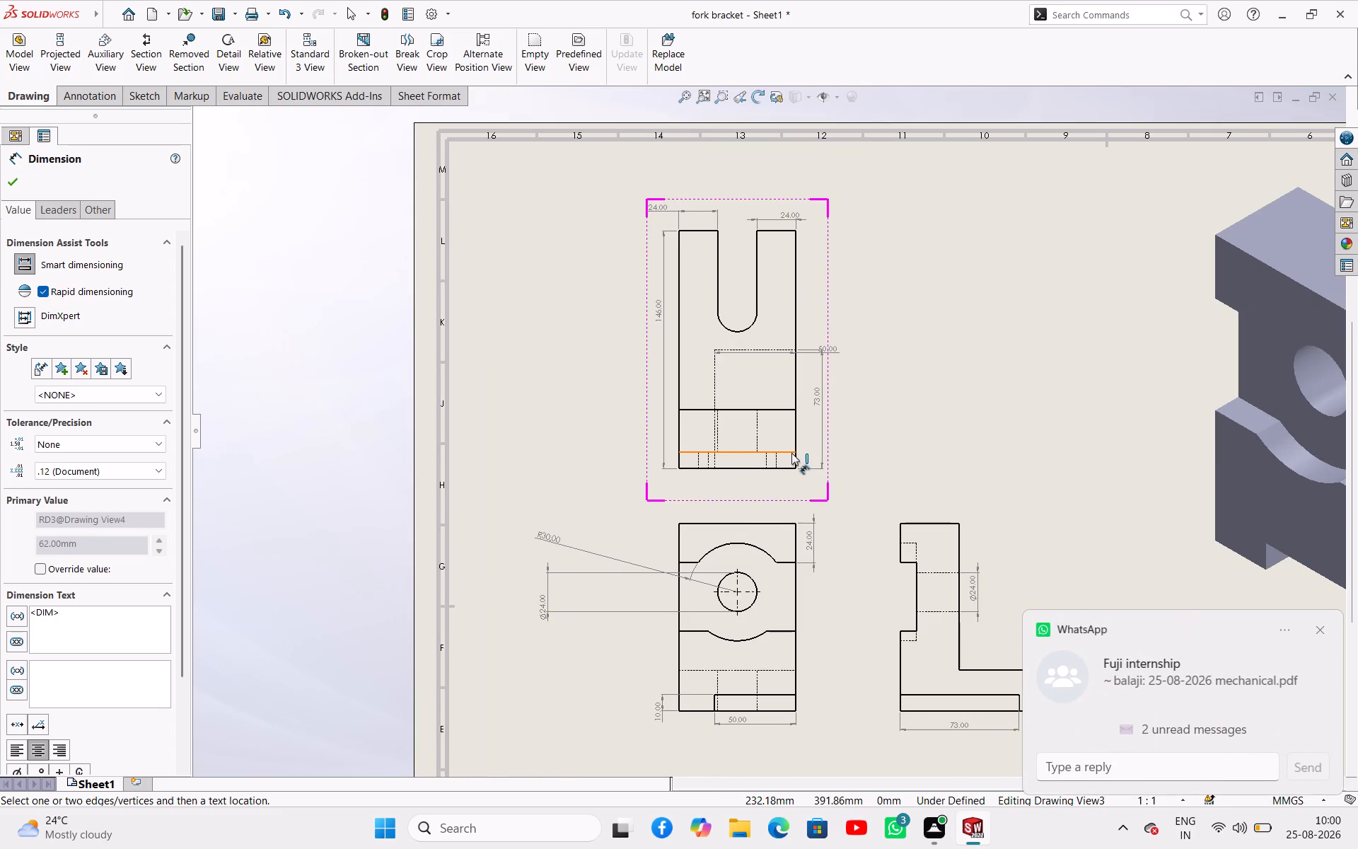
{"action": "left_click", "coordinate": [790, 452]}
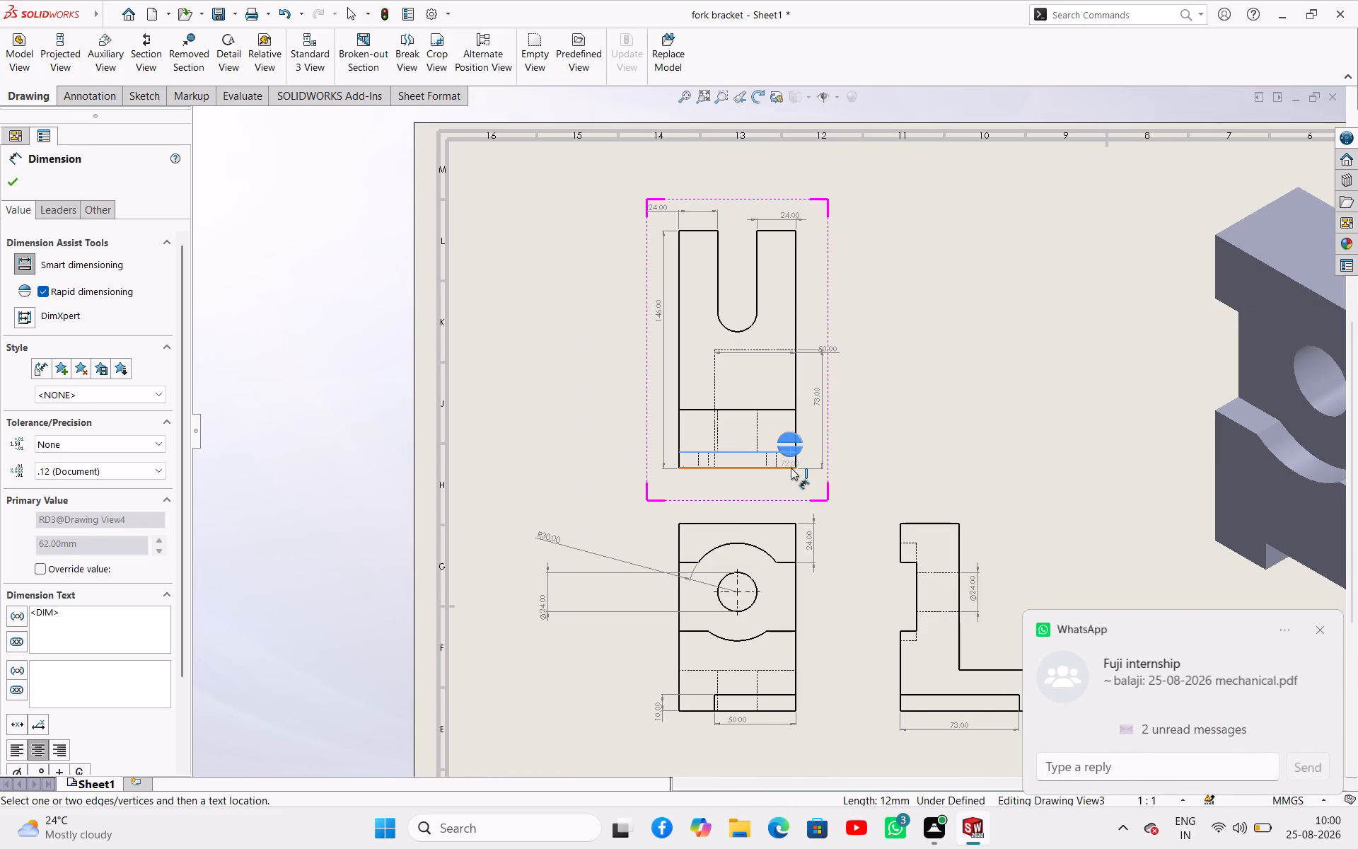
{"action": "left_click_drag", "start_coordinate": [791, 468], "coordinate": [784, 467]}
{"action": "left_click", "coordinate": [630, 456]}
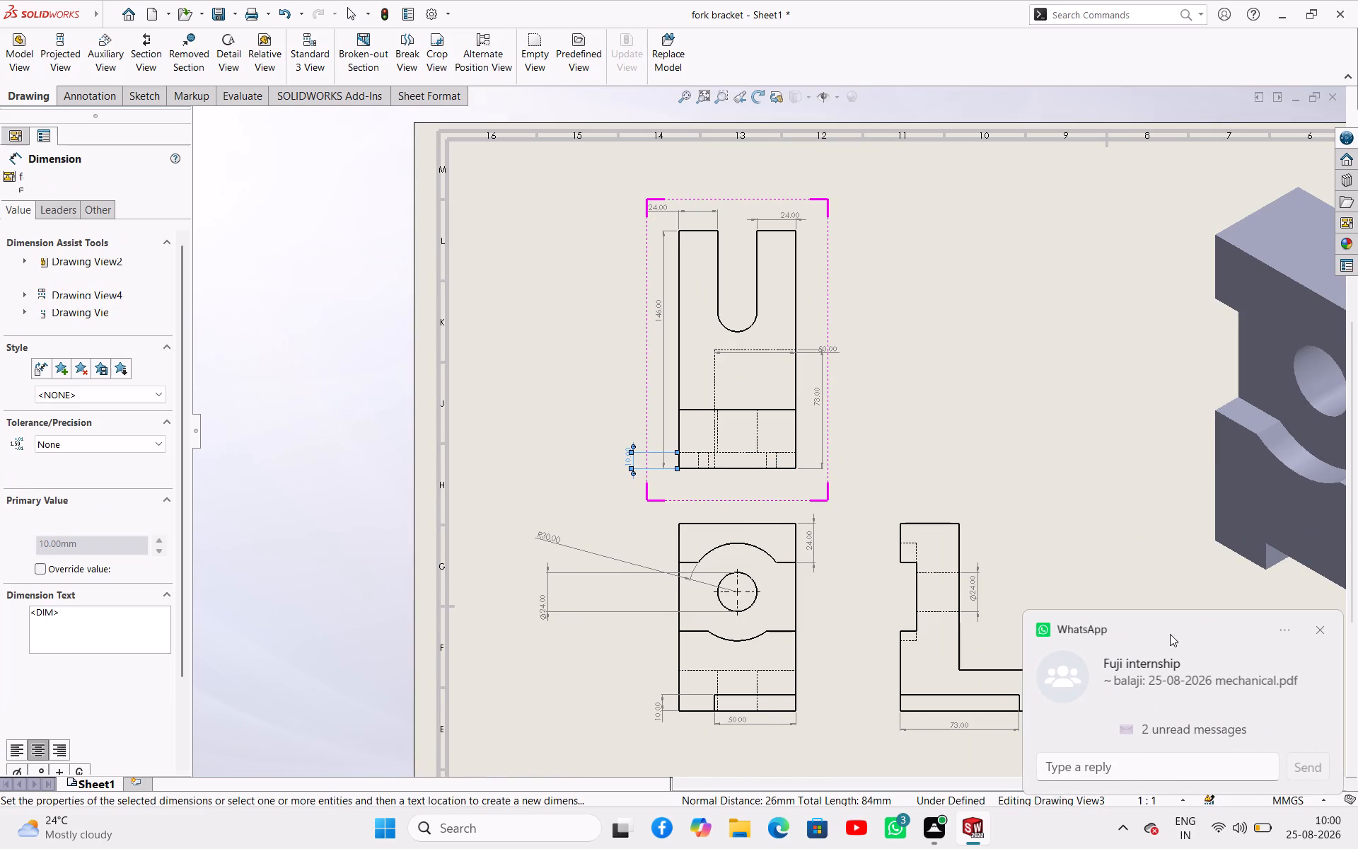
Dimension the width and length of the rectangular recess in the view below the front view.
{"action": "scroll", "coordinate": [783, 529], "scroll_direction": "down", "scroll_amount": 2}
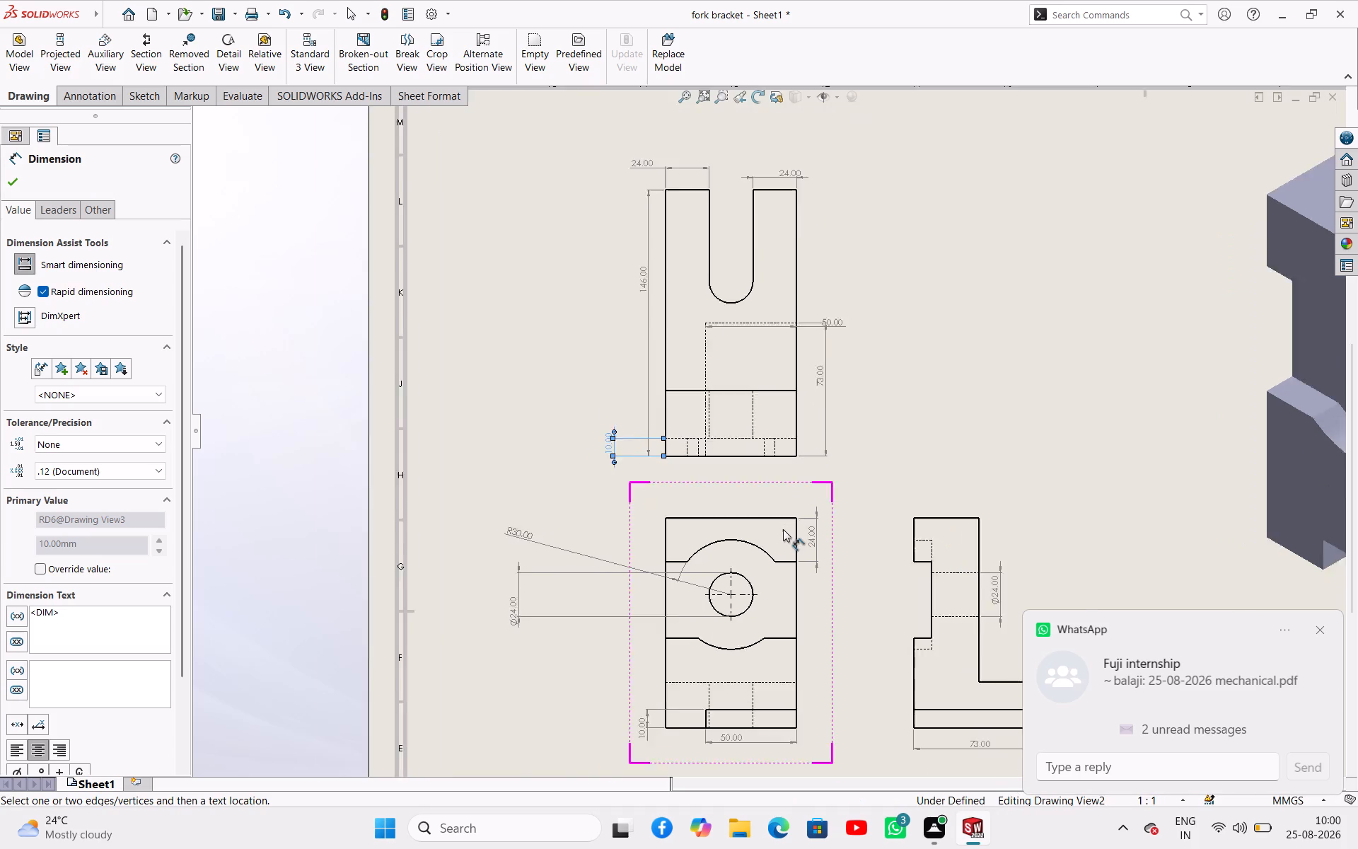
{"action": "scroll", "coordinate": [783, 529], "scroll_direction": "down", "scroll_amount": 2}
{"action": "scroll", "coordinate": [783, 529], "scroll_direction": "up", "scroll_amount": 12}
{"action": "scroll", "coordinate": [776, 553], "scroll_direction": "down", "scroll_amount": 9}
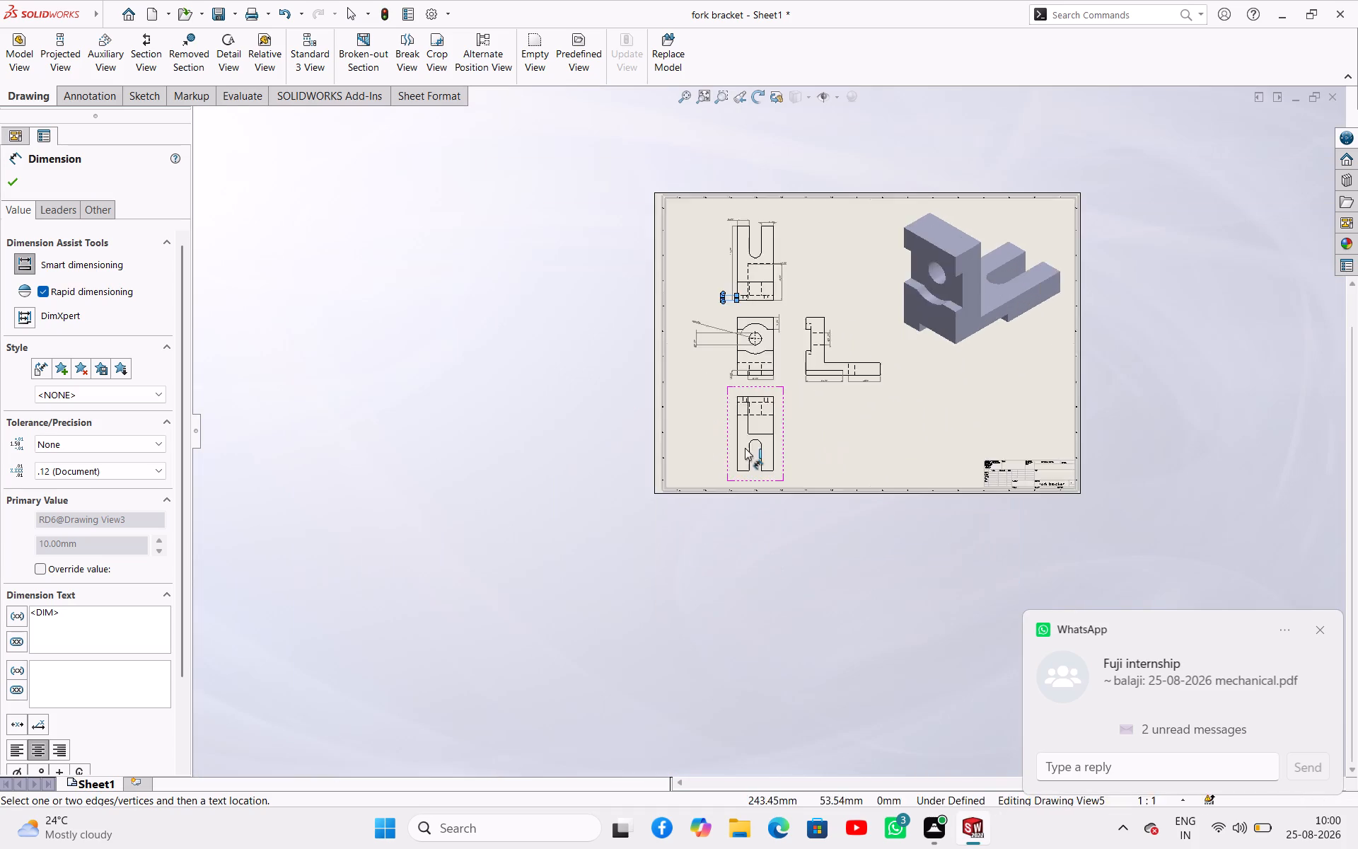
{"action": "scroll", "coordinate": [745, 448], "scroll_direction": "down", "scroll_amount": 10}
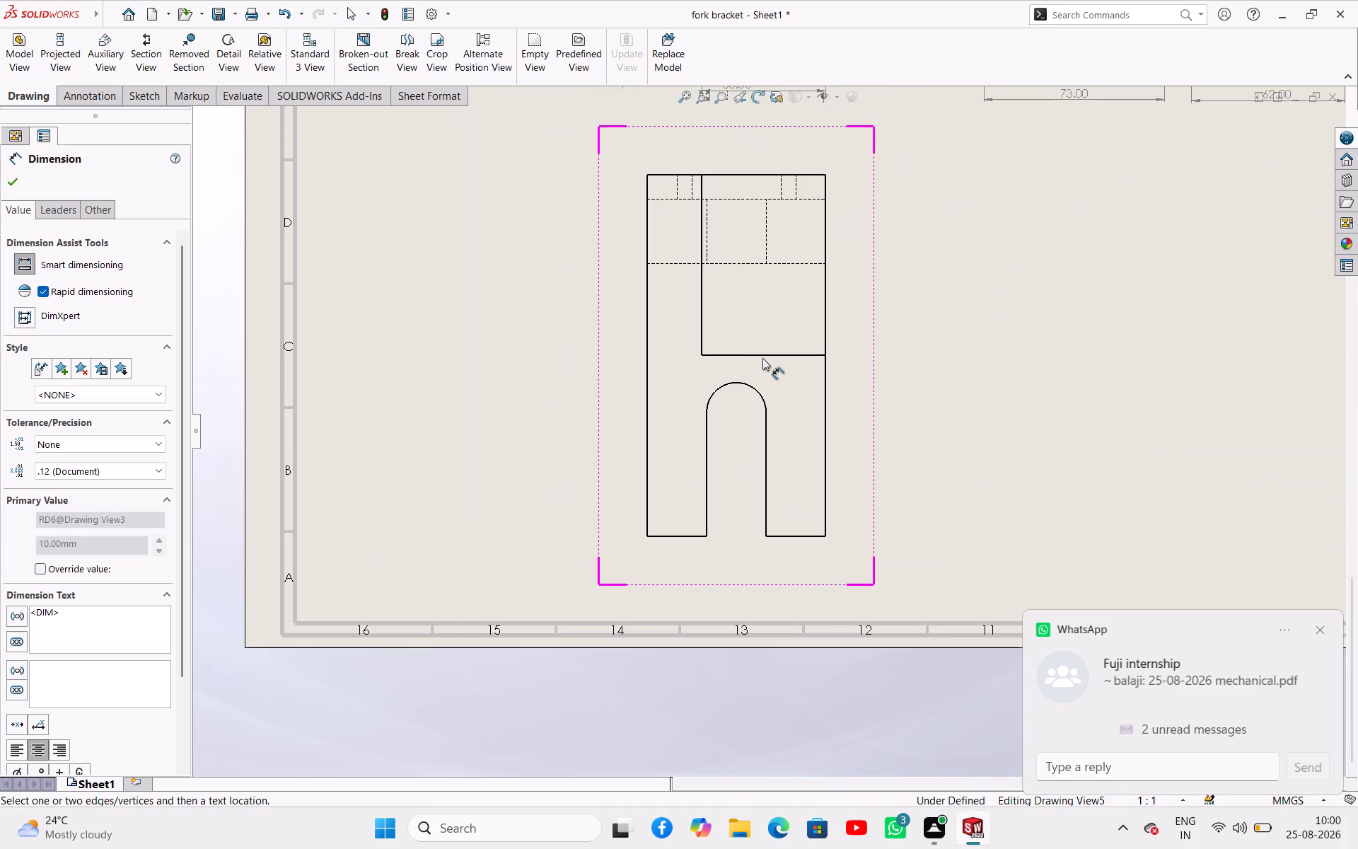
{"action": "left_click", "coordinate": [763, 356]}
{"action": "left_click", "coordinate": [845, 364]}
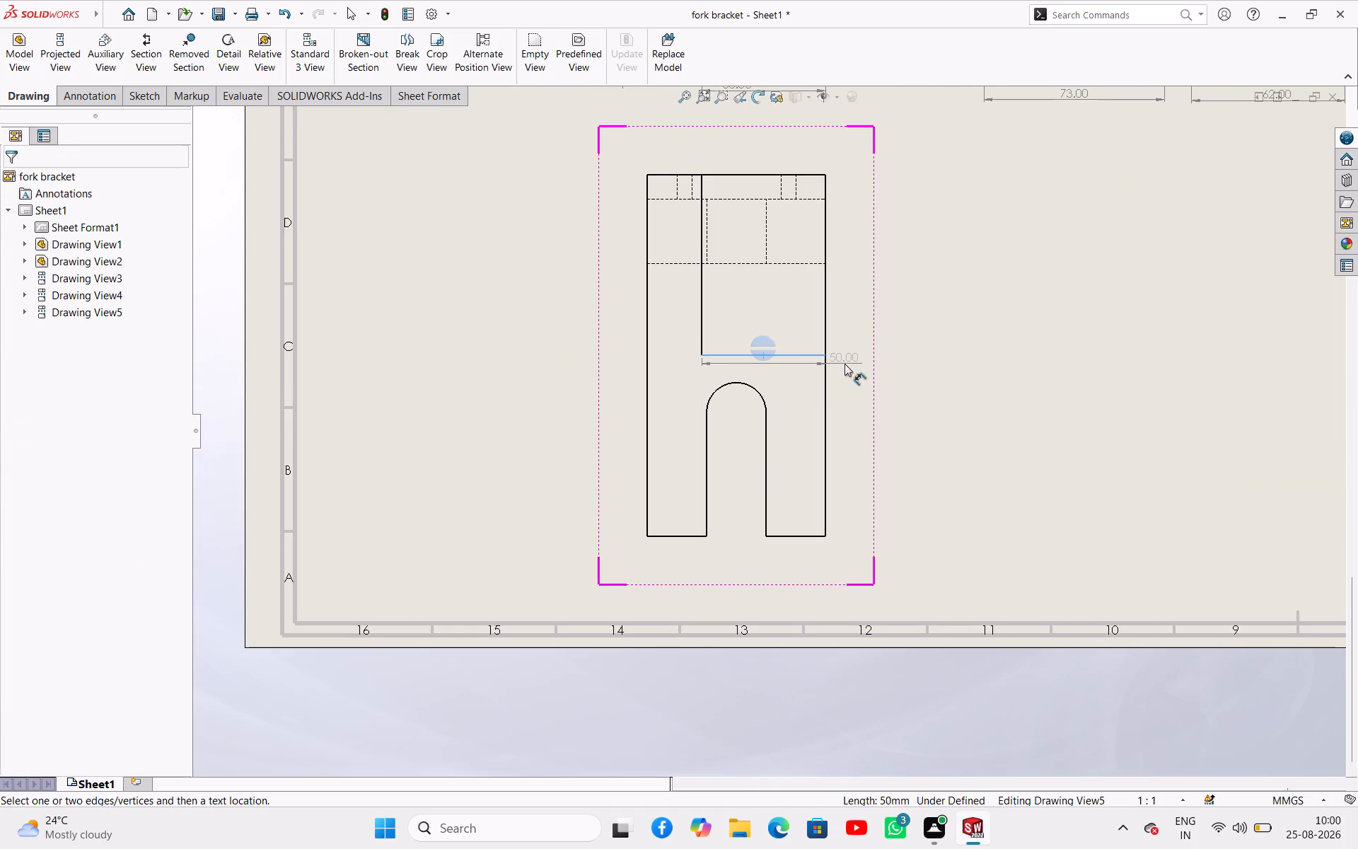
{"action": "left_click", "coordinate": [803, 354]}
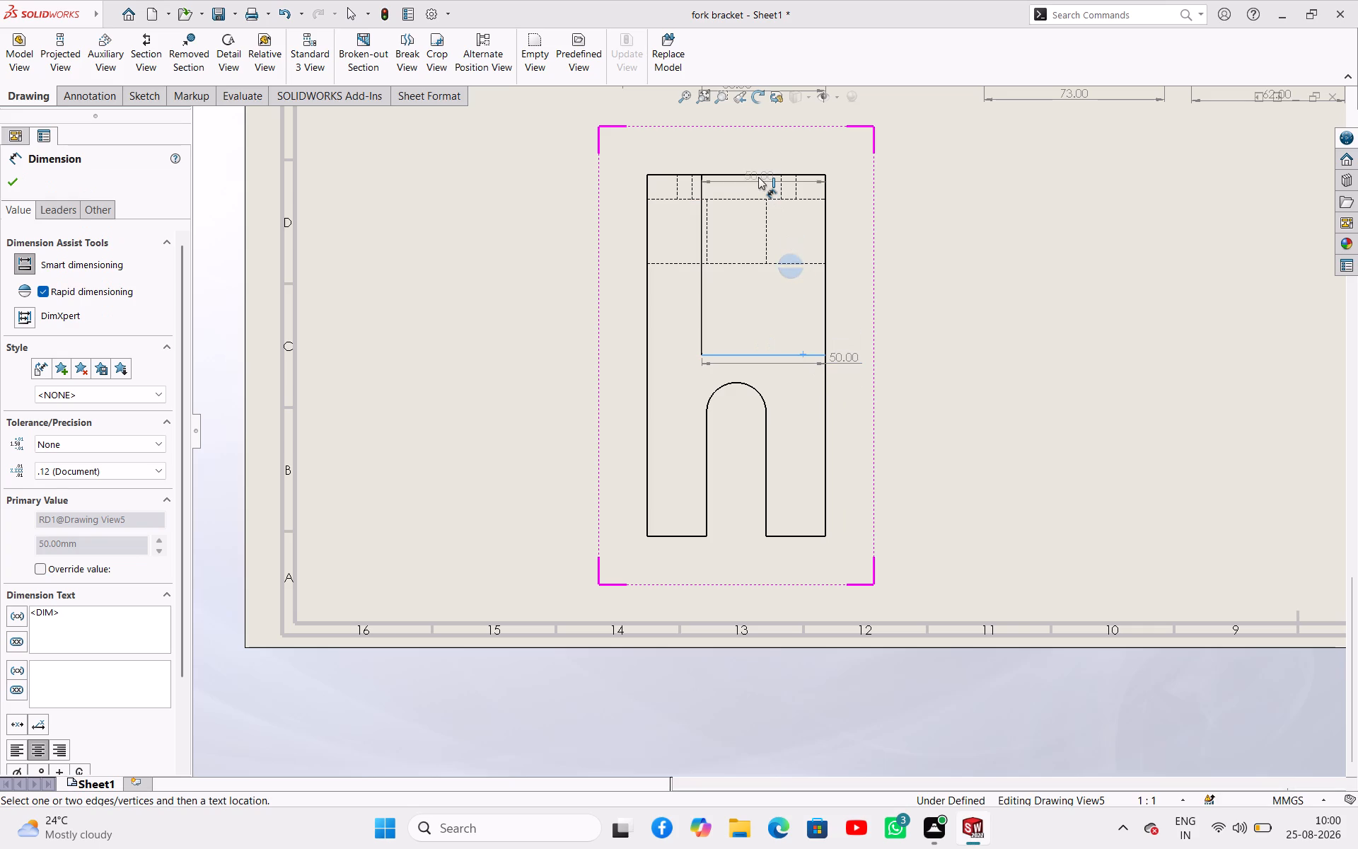
{"action": "left_click_drag", "start_coordinate": [758, 175], "coordinate": [758, 190]}
{"action": "left_click", "coordinate": [857, 265]}
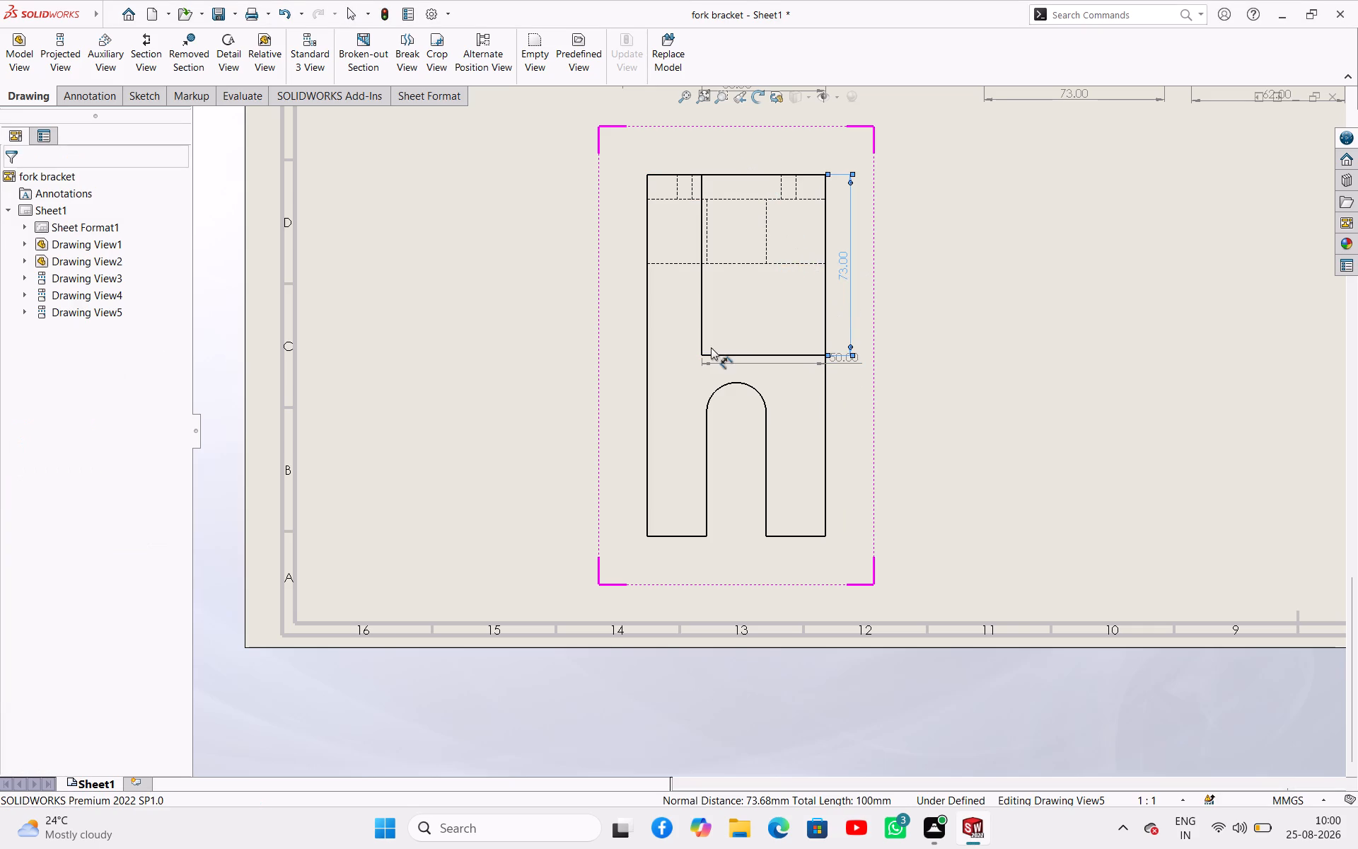
{"action": "right_click", "coordinate": [538, 353]}
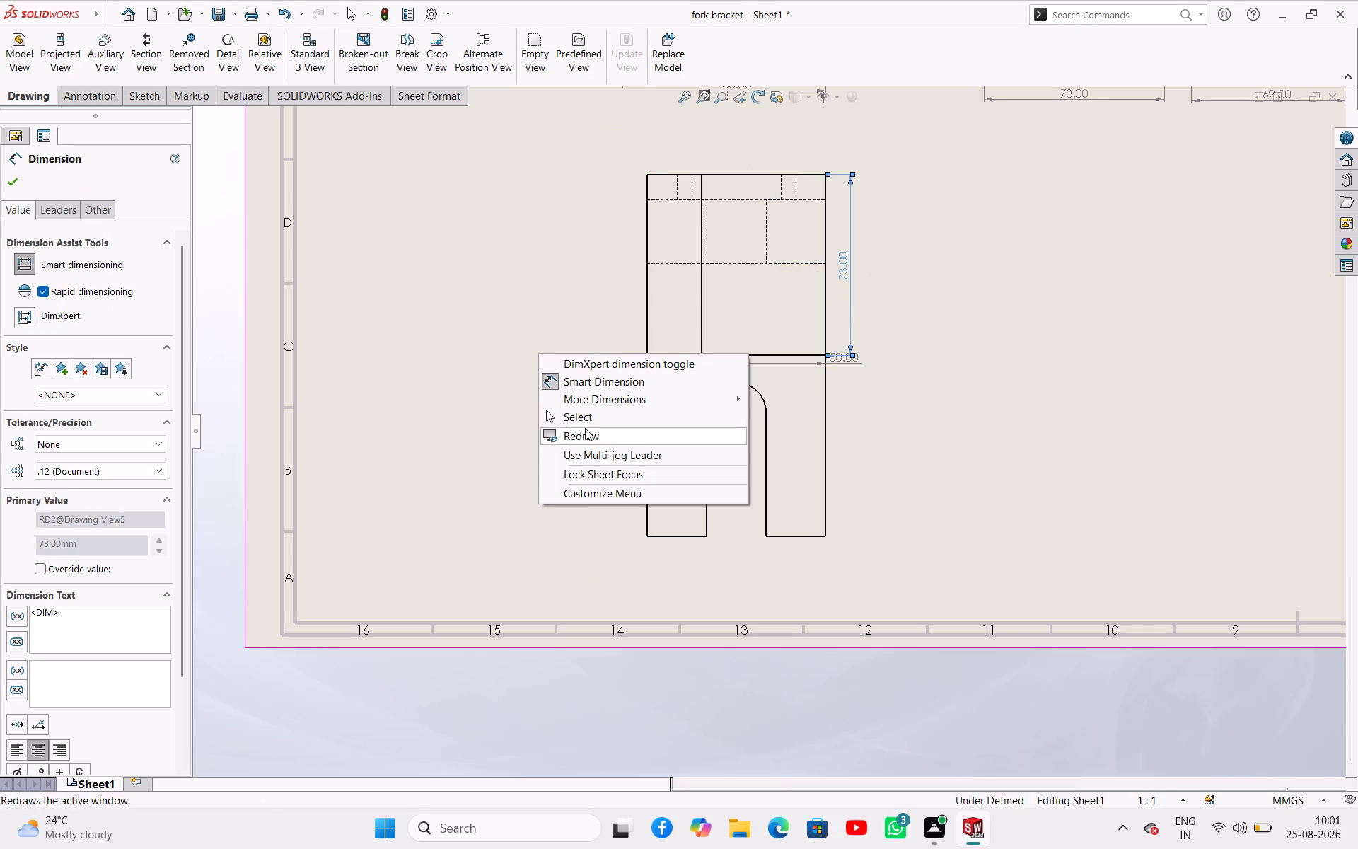
{"action": "left_click", "coordinate": [584, 415]}
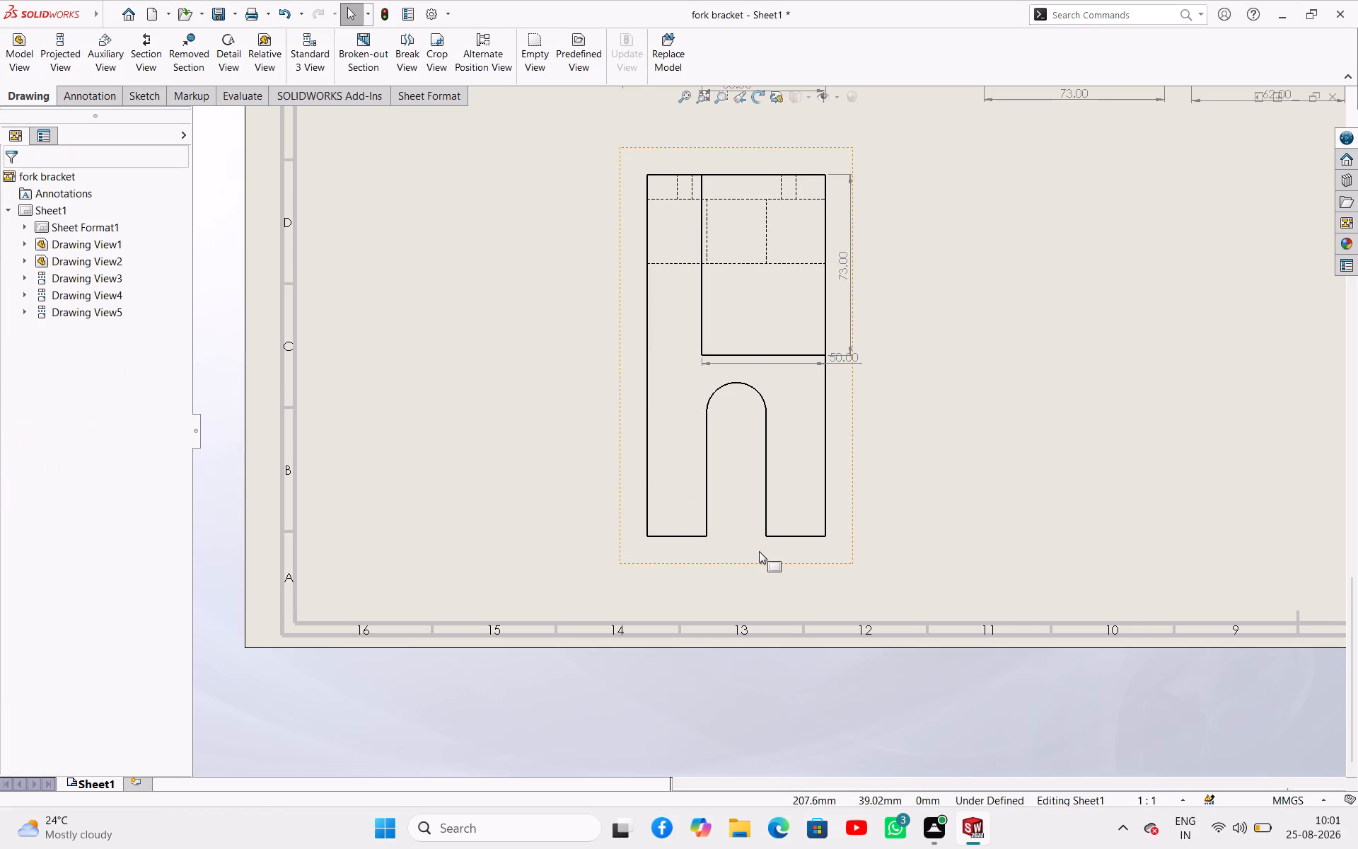
Save the drawing as fork bracket in the 25-08 folder inside fuji solid works, in SOLIDWORKS Drawing format.
{"action": "key", "text": "ctrl+s"}
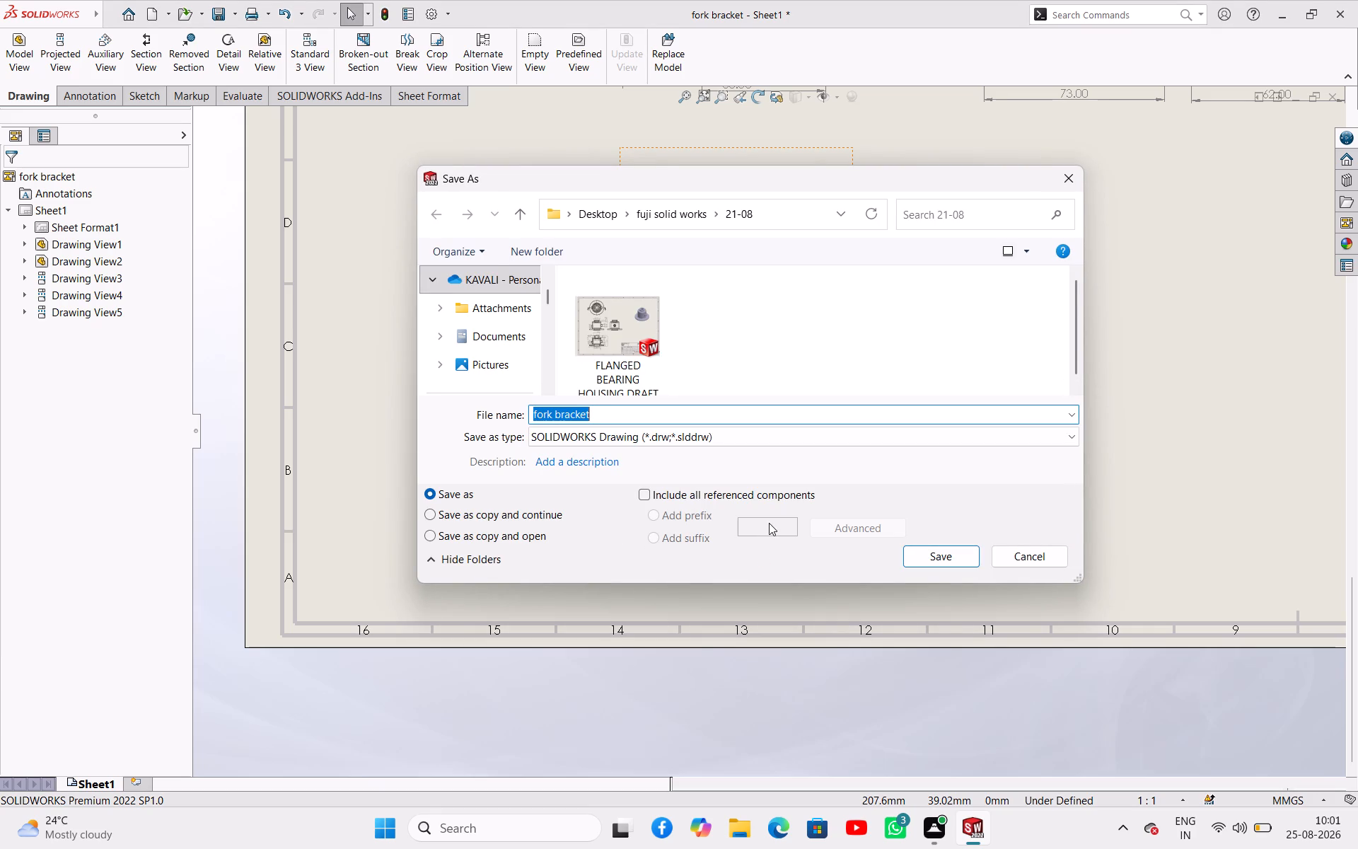
{"action": "left_click", "coordinate": [525, 219]}
{"action": "scroll", "coordinate": [638, 349], "scroll_direction": "down", "scroll_amount": 1}
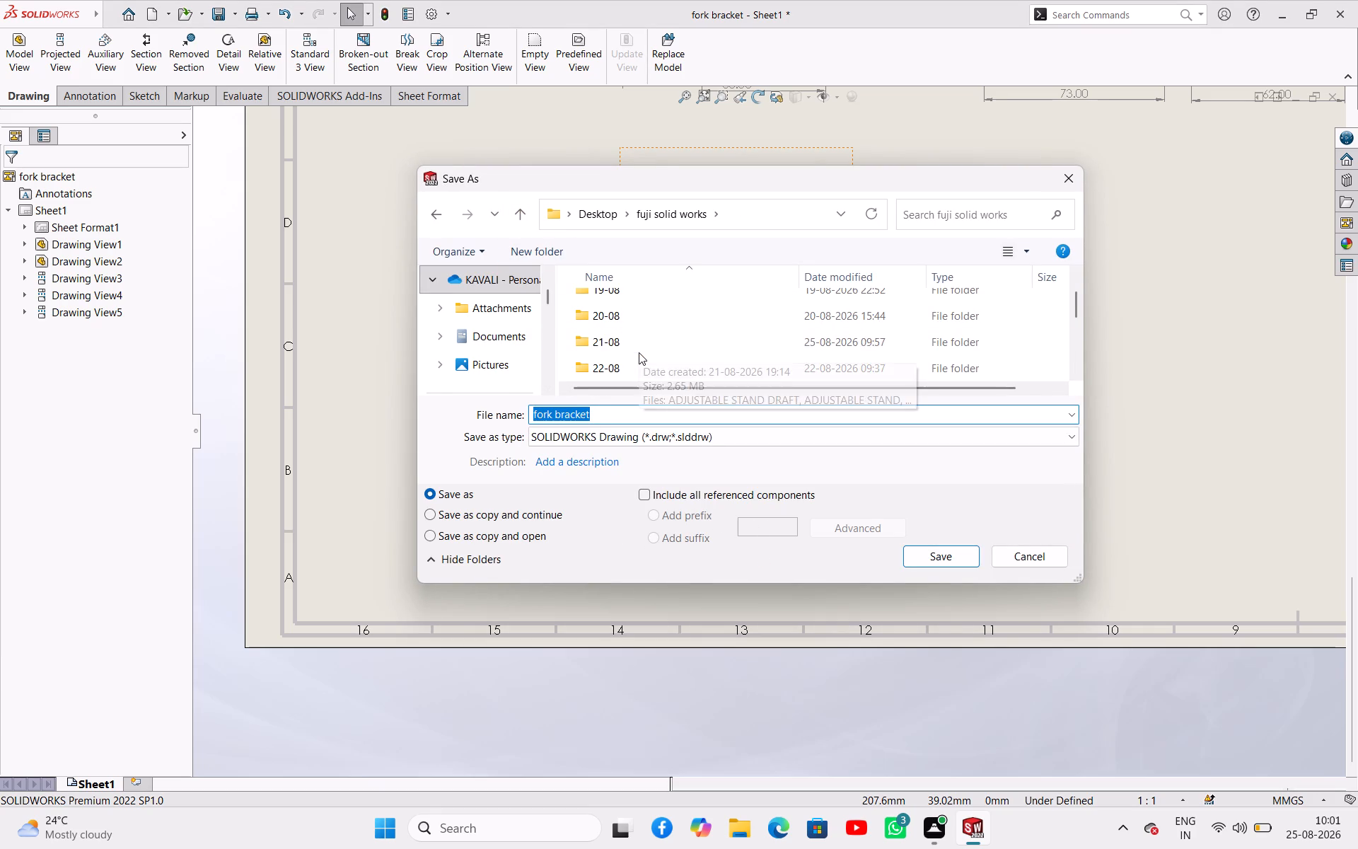
{"action": "scroll", "coordinate": [637, 354], "scroll_direction": "down", "scroll_amount": 2}
{"action": "double_click", "coordinate": [638, 319]}
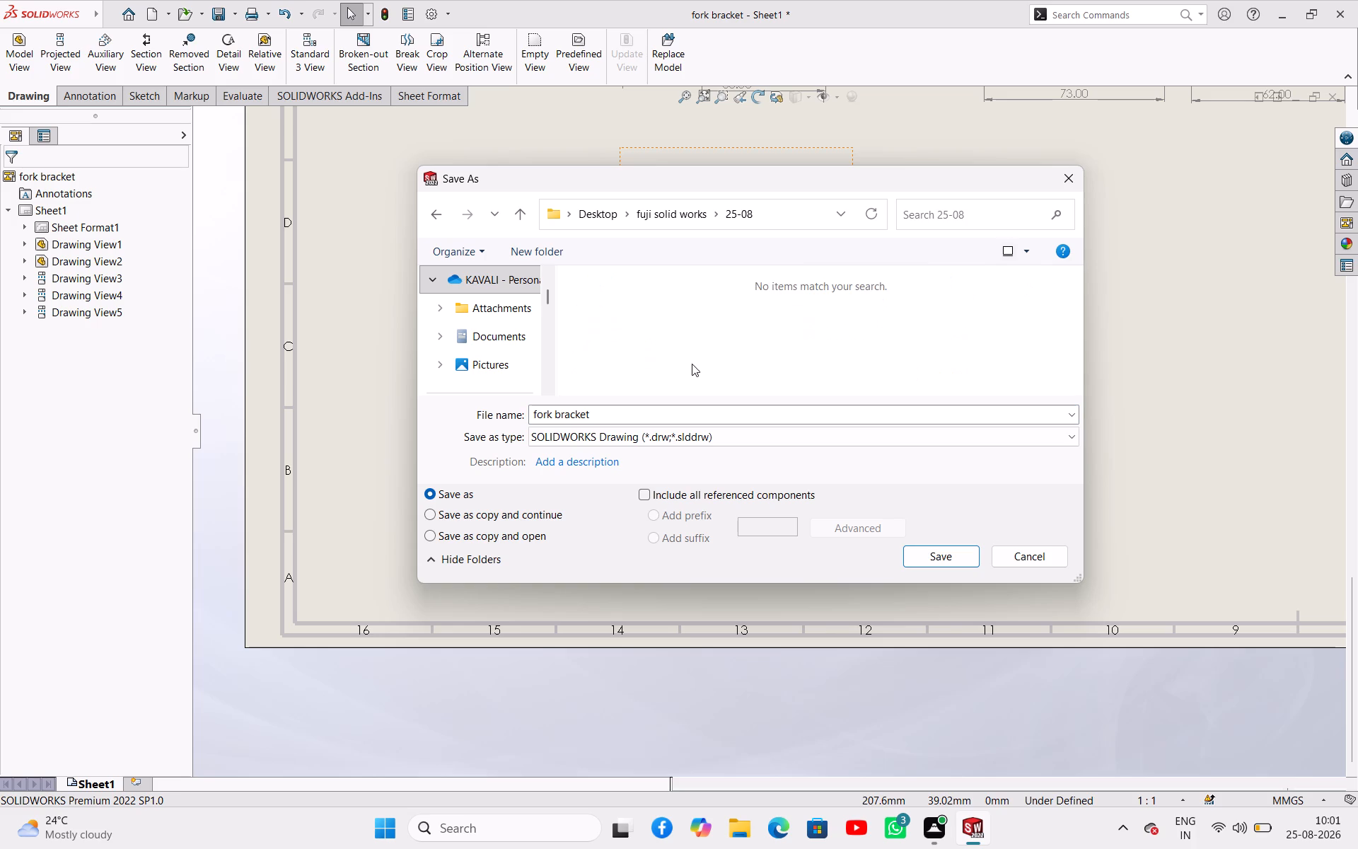
{"action": "left_click", "coordinate": [939, 557]}
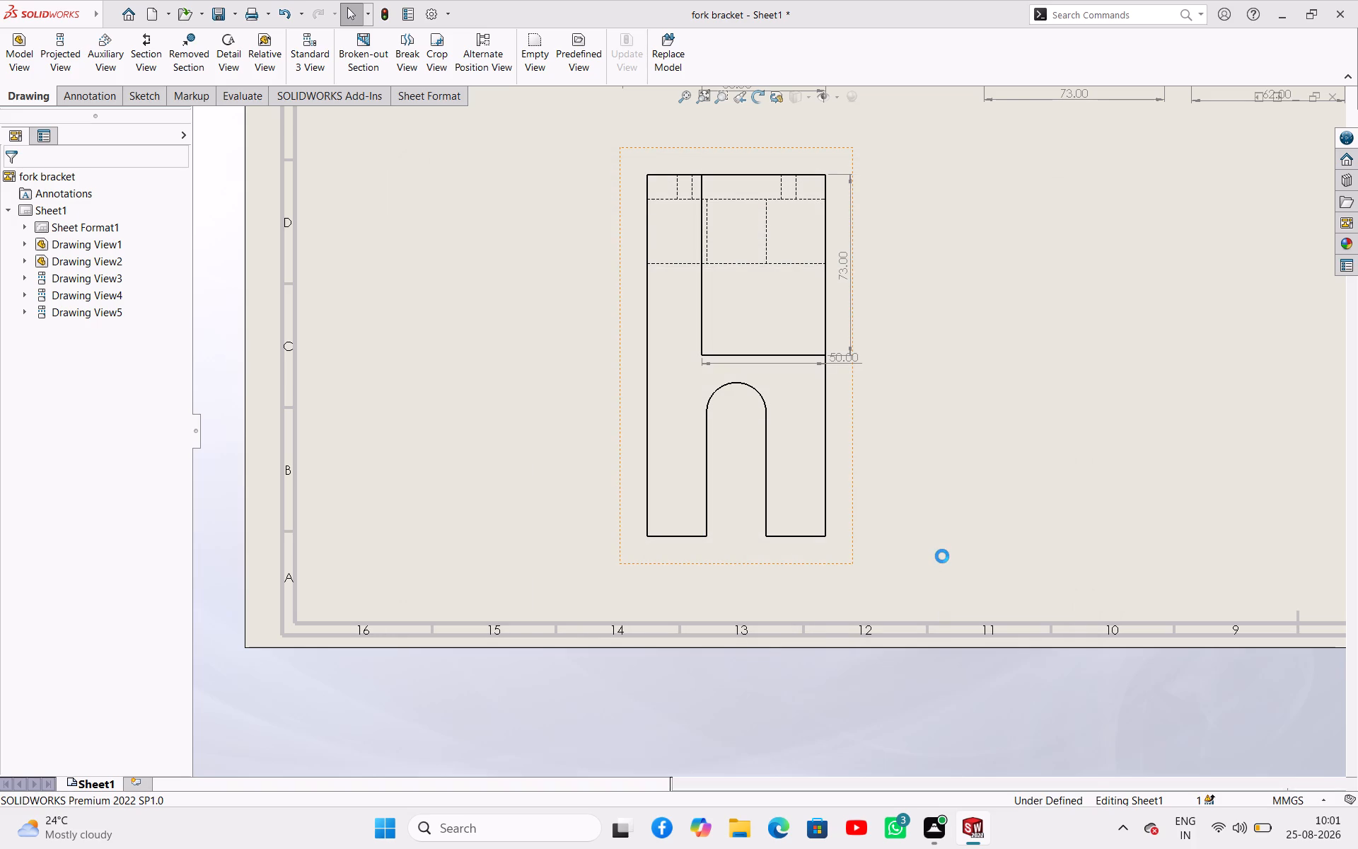